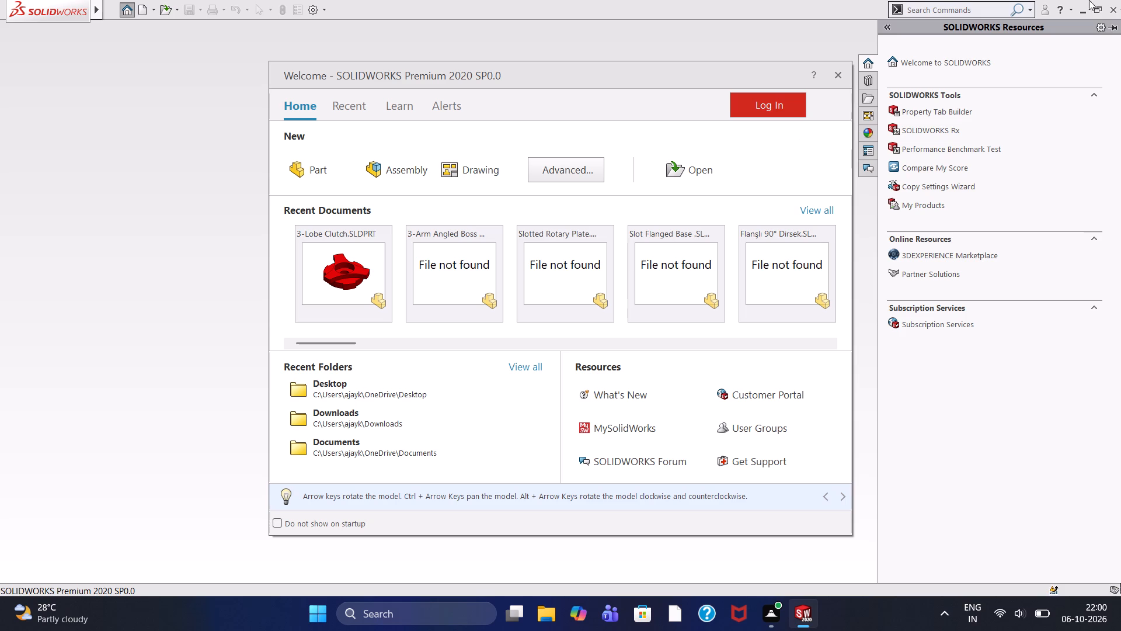
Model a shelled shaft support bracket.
Dismiss the welcome window and create a new part document.
{"action": "left_click", "coordinate": [847, 77]}
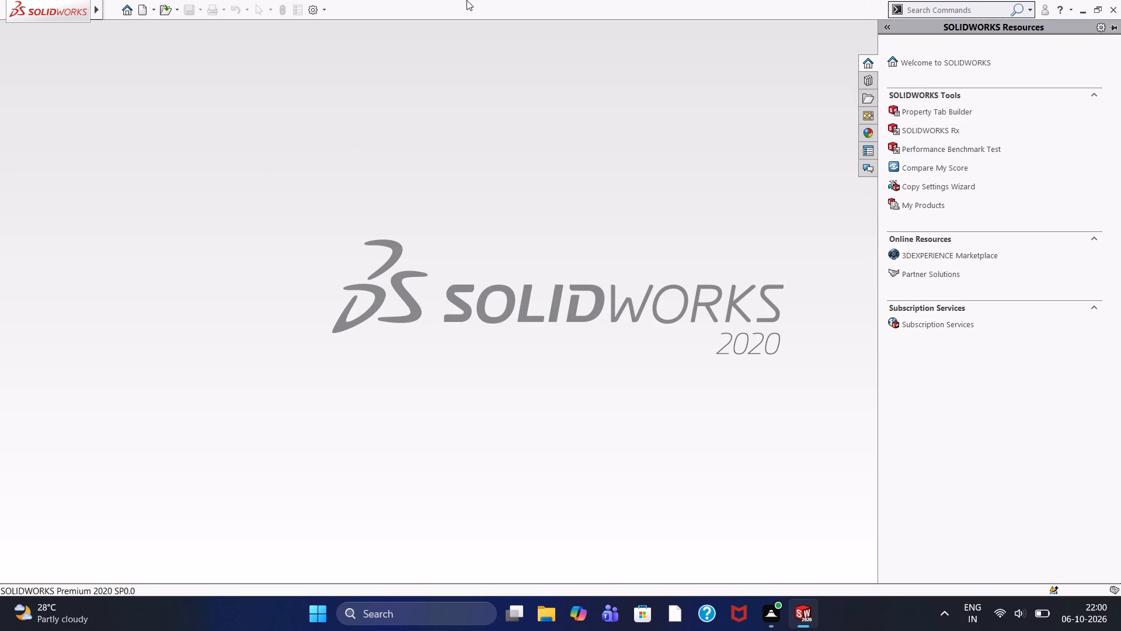
{"action": "left_click", "coordinate": [141, 9]}
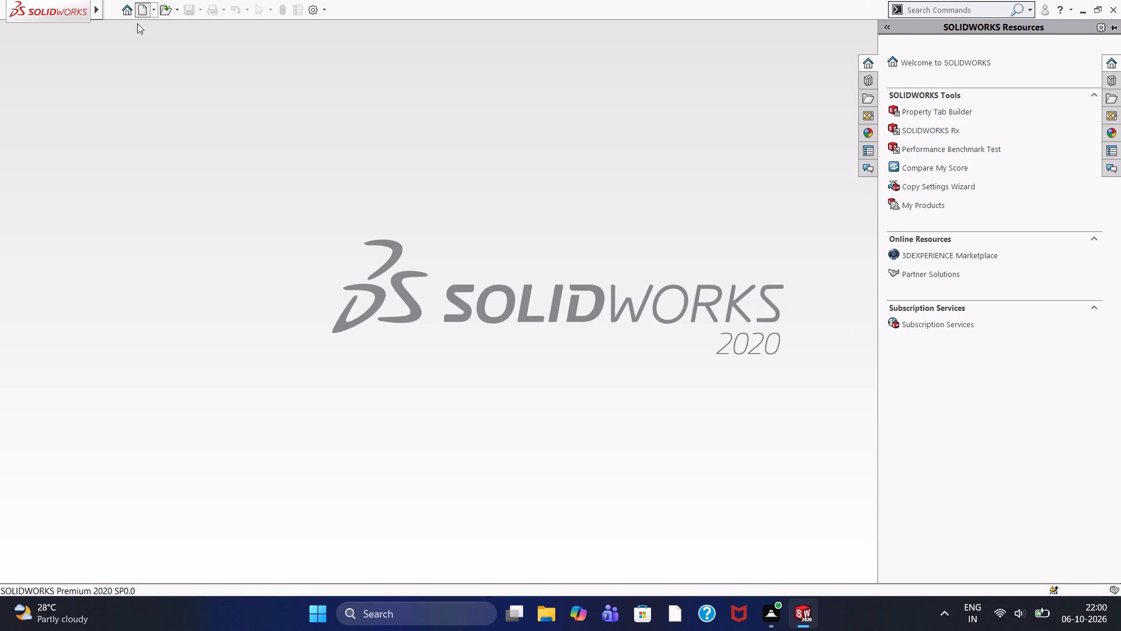
{"action": "double_click", "coordinate": [276, 292]}
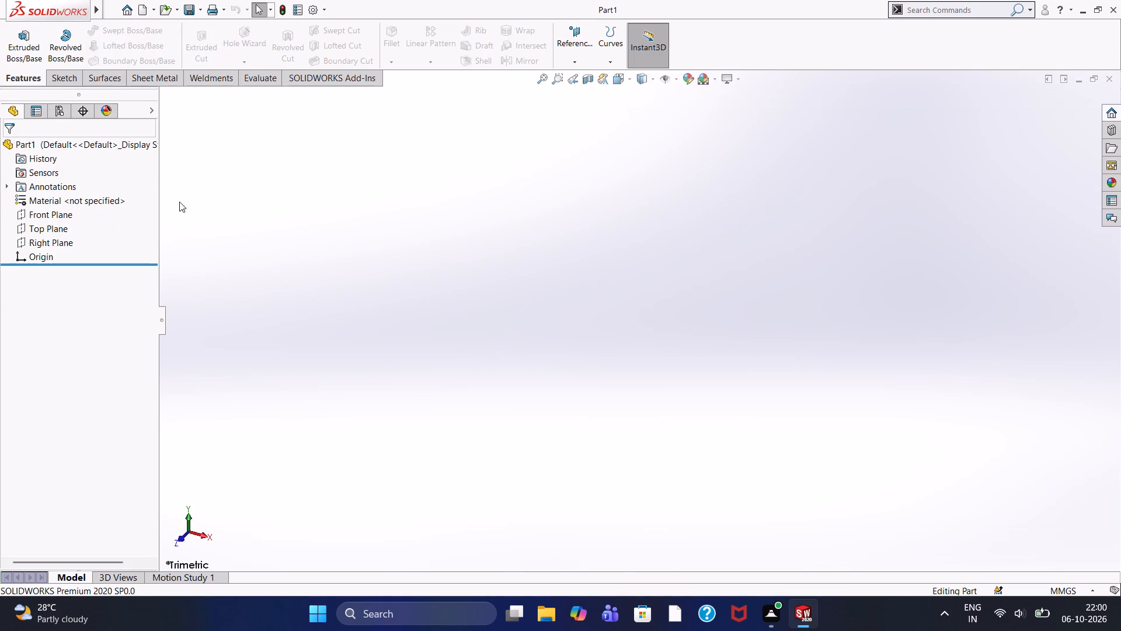
Sketch a center rectangle on the Top Plane, centred on the origin, 184 mm long and 82 mm wide.
{"action": "left_click", "coordinate": [70, 231]}
{"action": "left_click", "coordinate": [77, 217]}
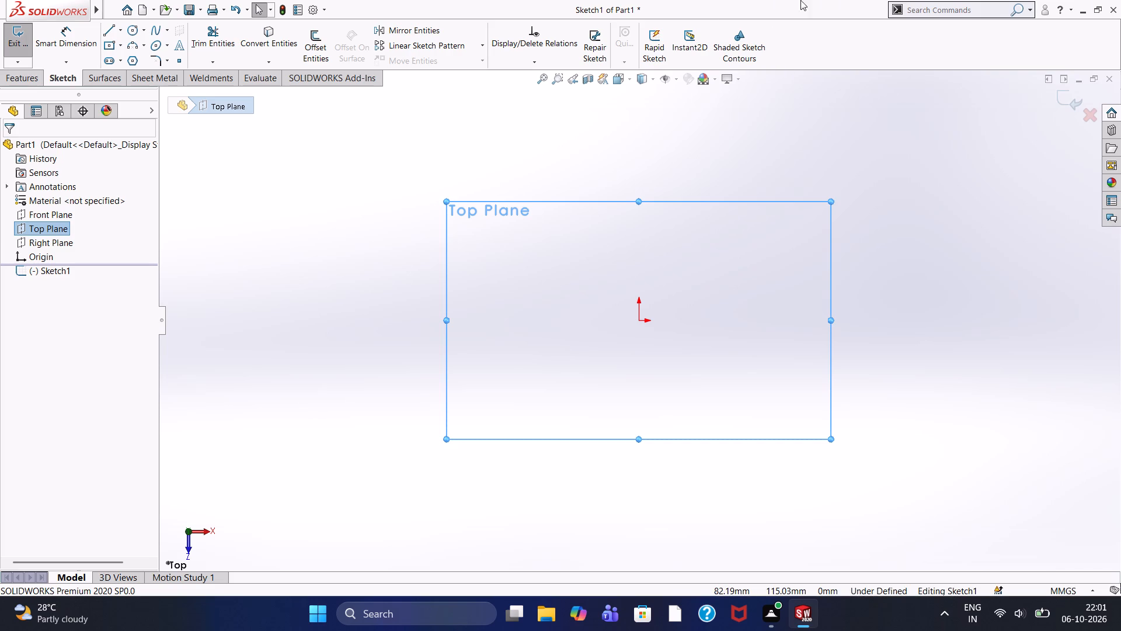
{"action": "left_click", "coordinate": [483, 265]}
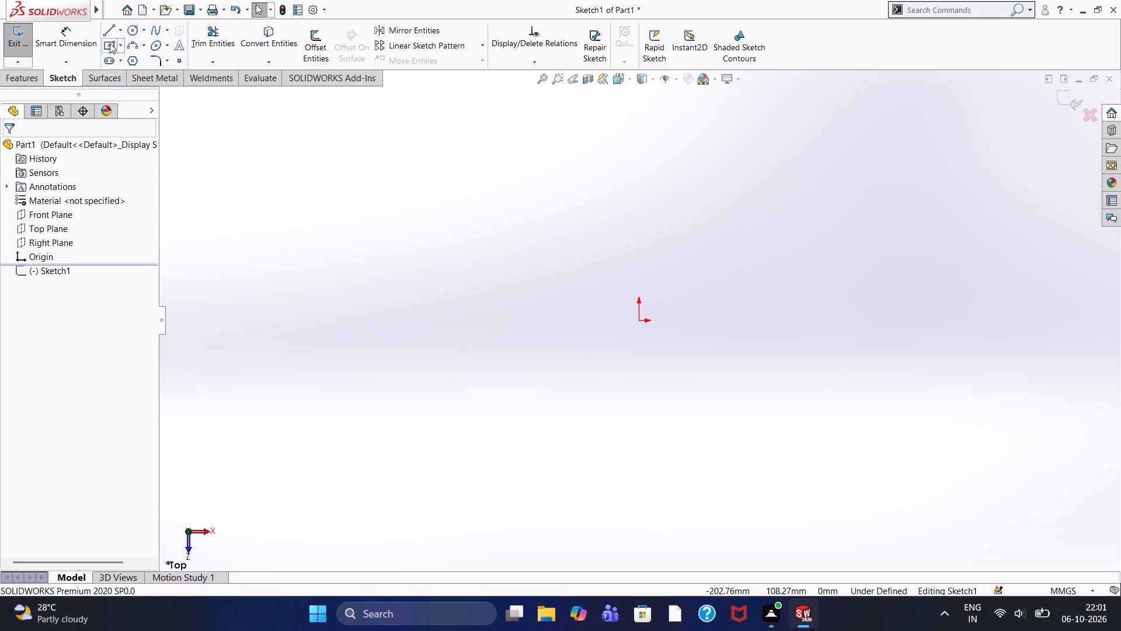
{"action": "left_click", "coordinate": [118, 44]}
{"action": "left_click", "coordinate": [137, 79]}
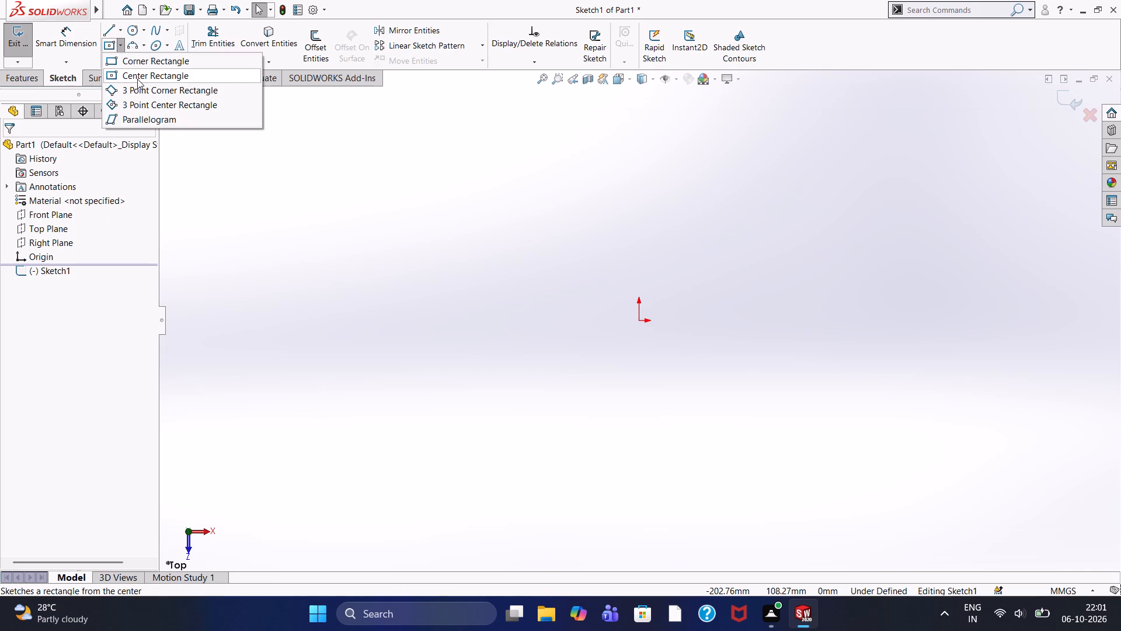
{"action": "left_click", "coordinate": [636, 324]}
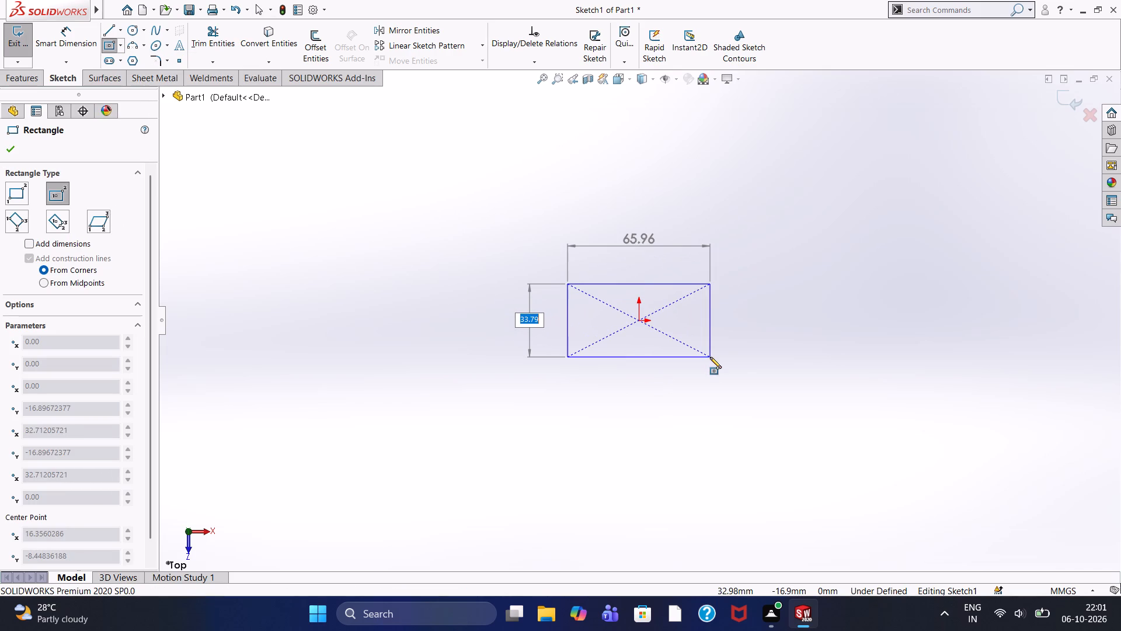
{"action": "type", "text": "82"}
{"action": "key", "text": "Return"}
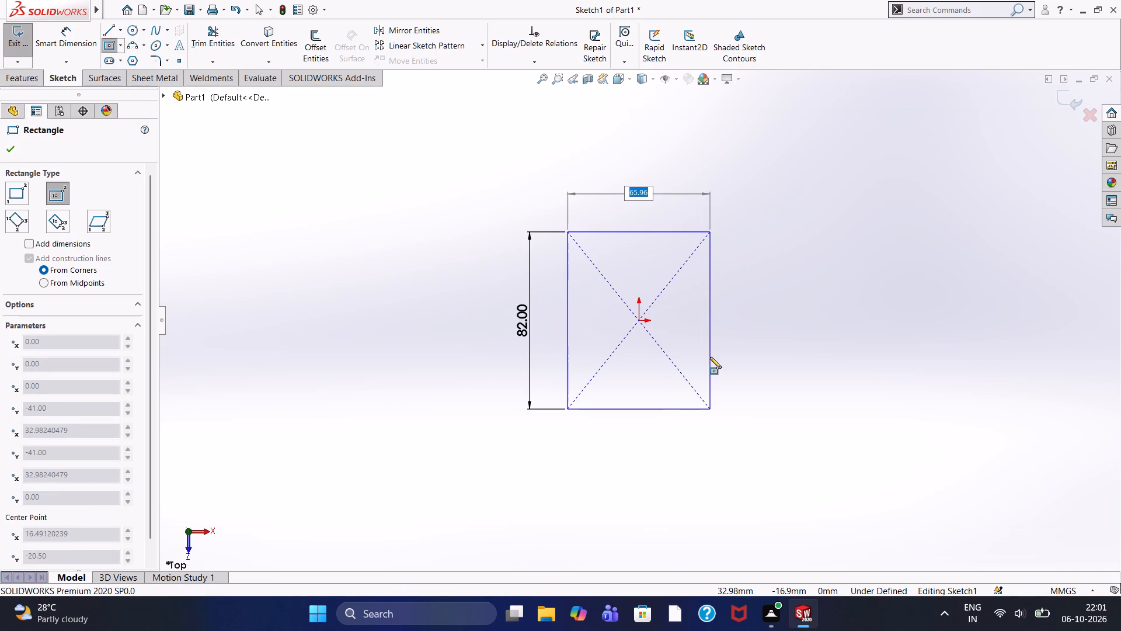
{"action": "key", "text": "1"}
{"action": "type", "text": "84"}
{"action": "key", "text": "Return"}
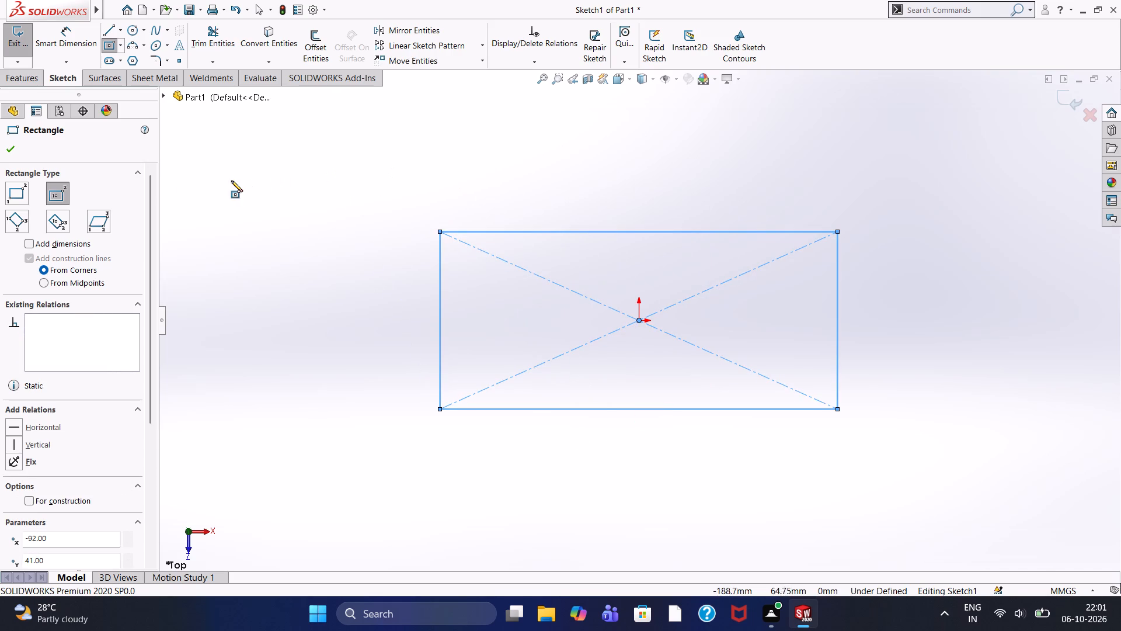
{"action": "left_click", "coordinate": [2, 142]}
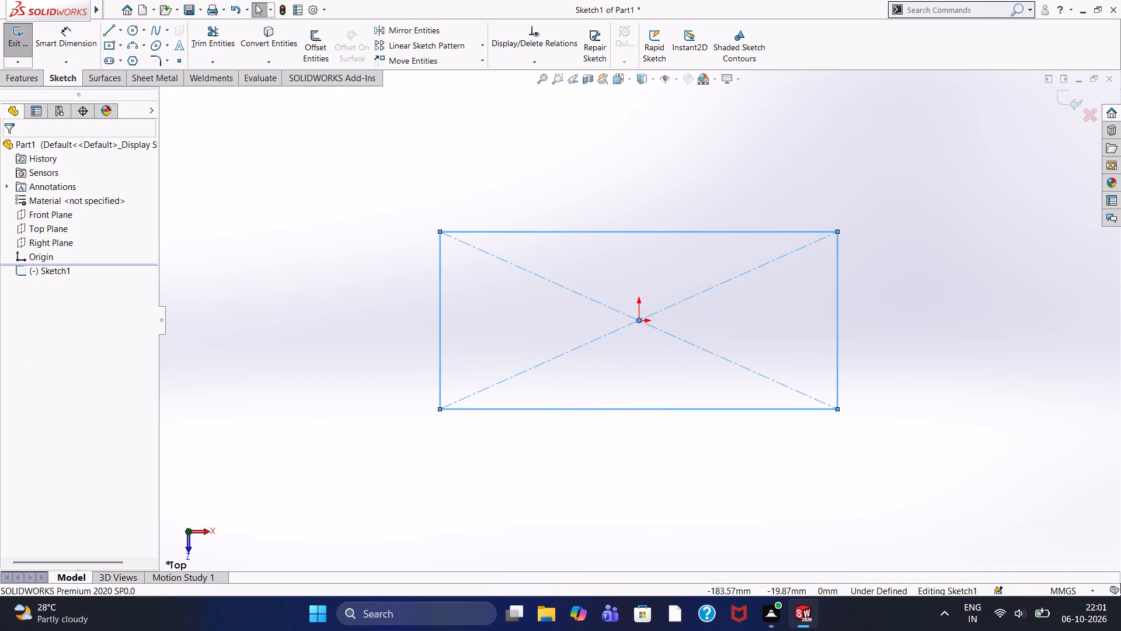
Extrude the rectangle as a blind boss 17 mm deep to form the base plate.
{"action": "left_click", "coordinate": [19, 75]}
{"action": "left_click", "coordinate": [30, 50]}
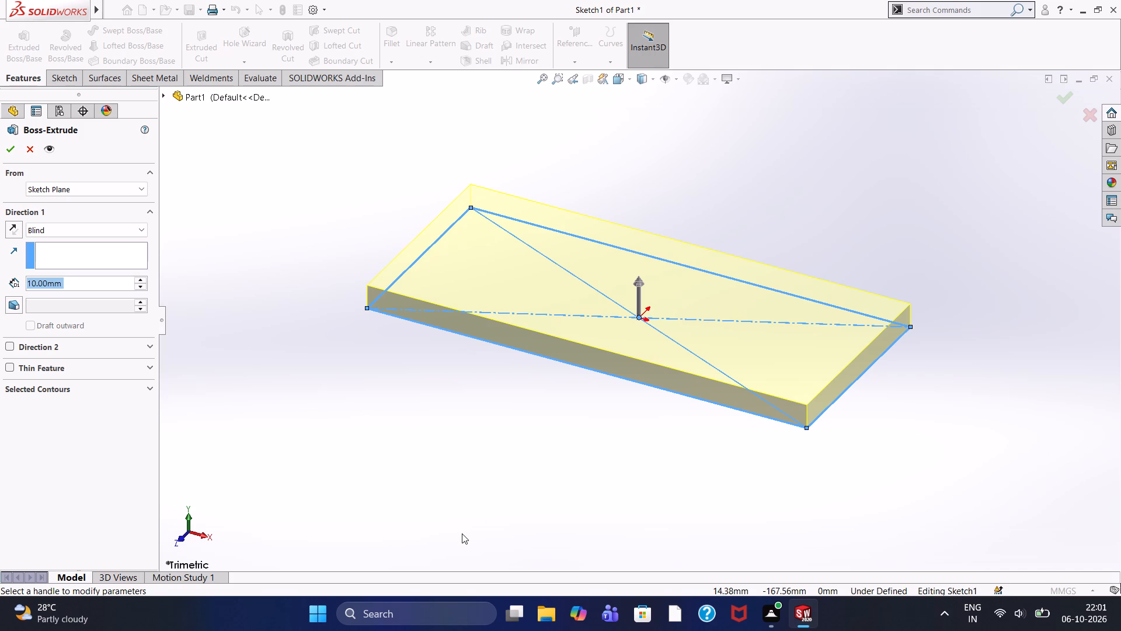
{"action": "type", "text": "17"}
{"action": "key", "text": "Return"}
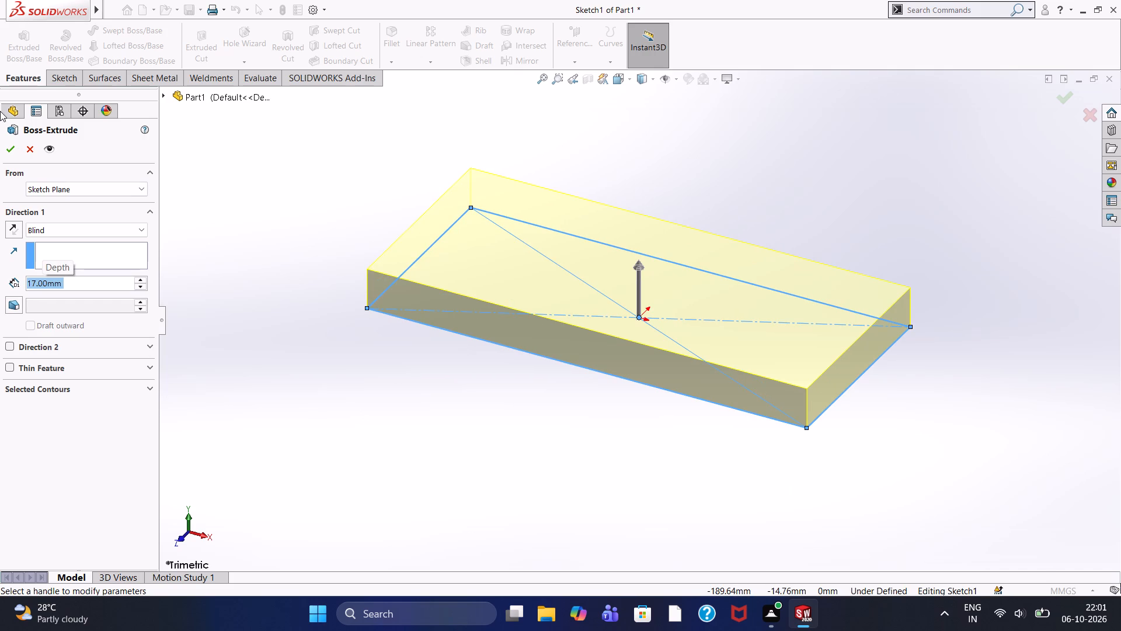
{"action": "left_click", "coordinate": [8, 154]}
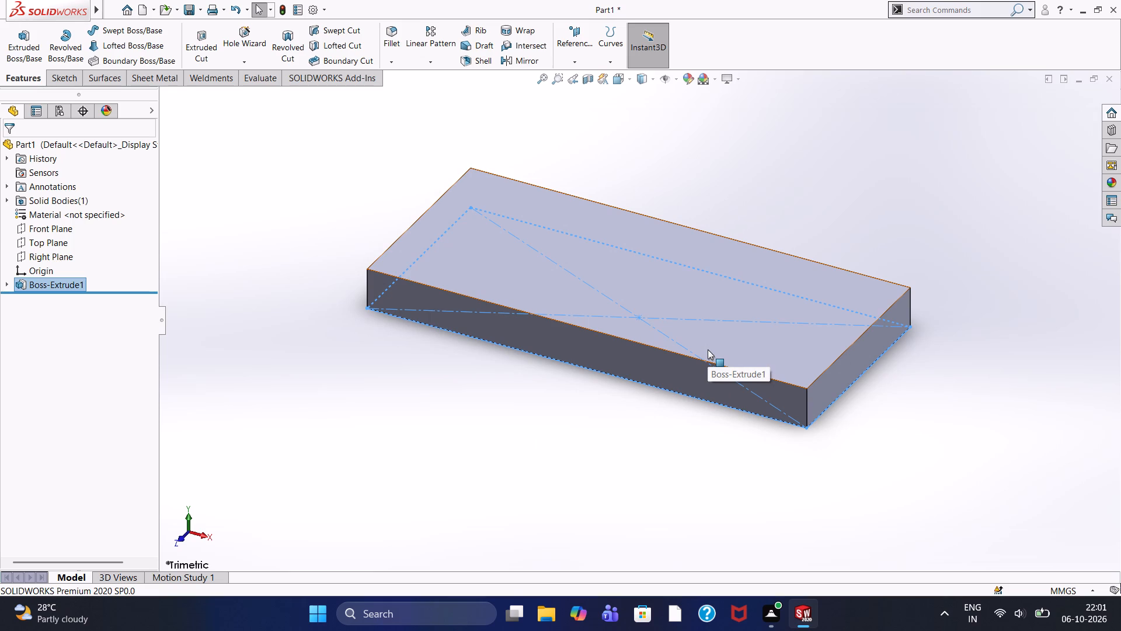
On the plate's top face, sketch a corner rectangle 42 mm by 82 mm spanning the full width at the +X end.
{"action": "left_click", "coordinate": [708, 349]}
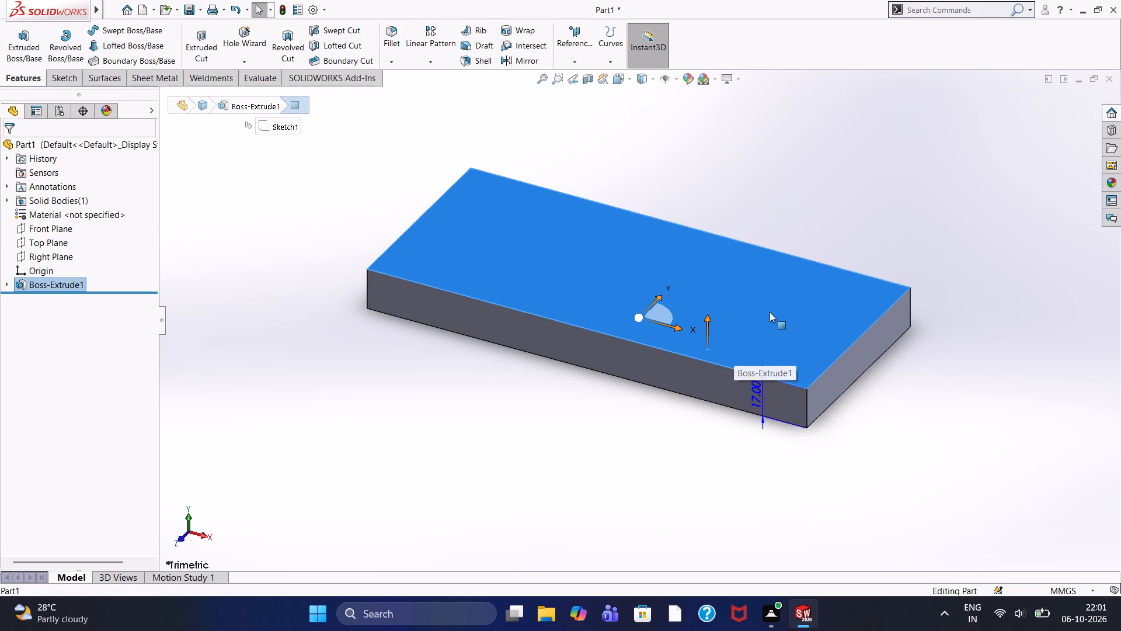
{"action": "key", "text": "ctrl+8"}
{"action": "left_click", "coordinate": [719, 257]}
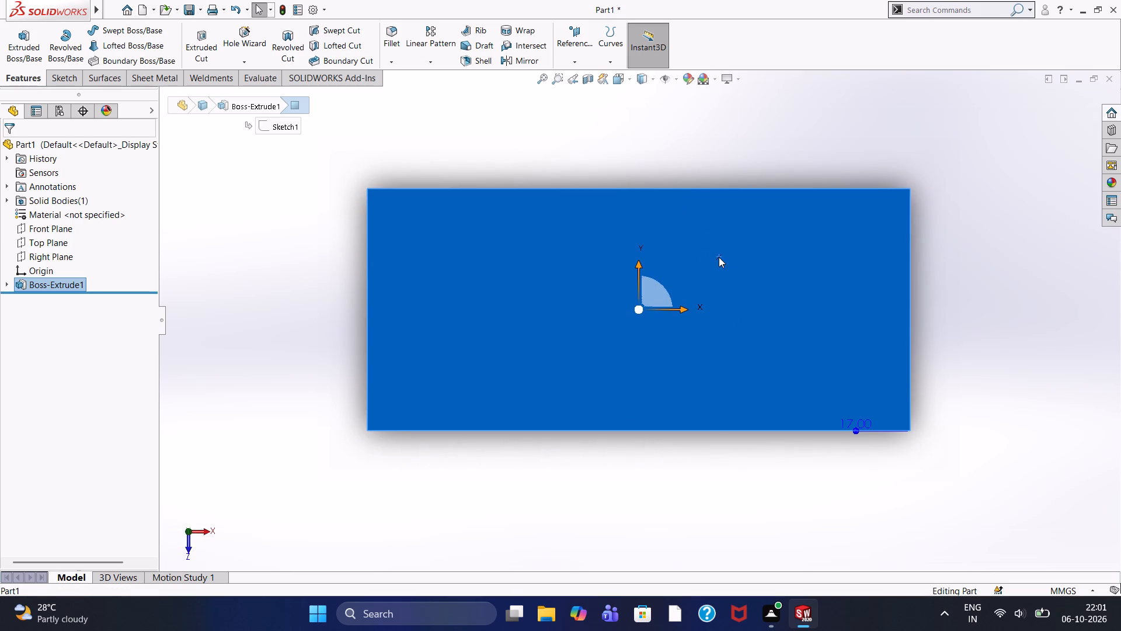
{"action": "left_click", "coordinate": [770, 230]}
{"action": "left_click", "coordinate": [767, 180]}
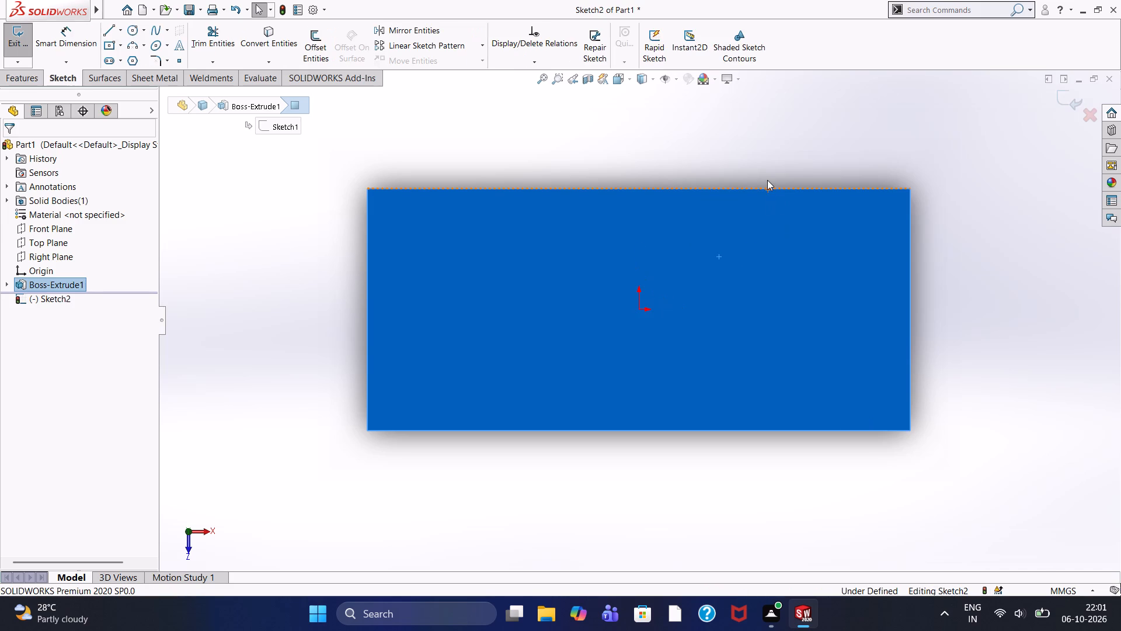
{"action": "left_click", "coordinate": [116, 46]}
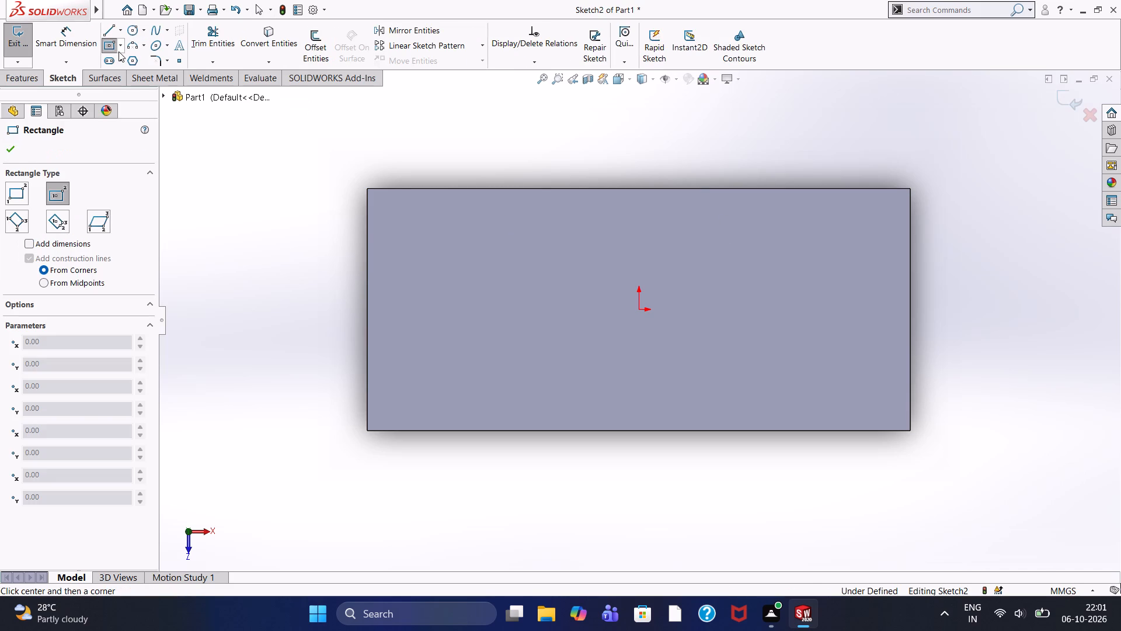
{"action": "left_click", "coordinate": [21, 191]}
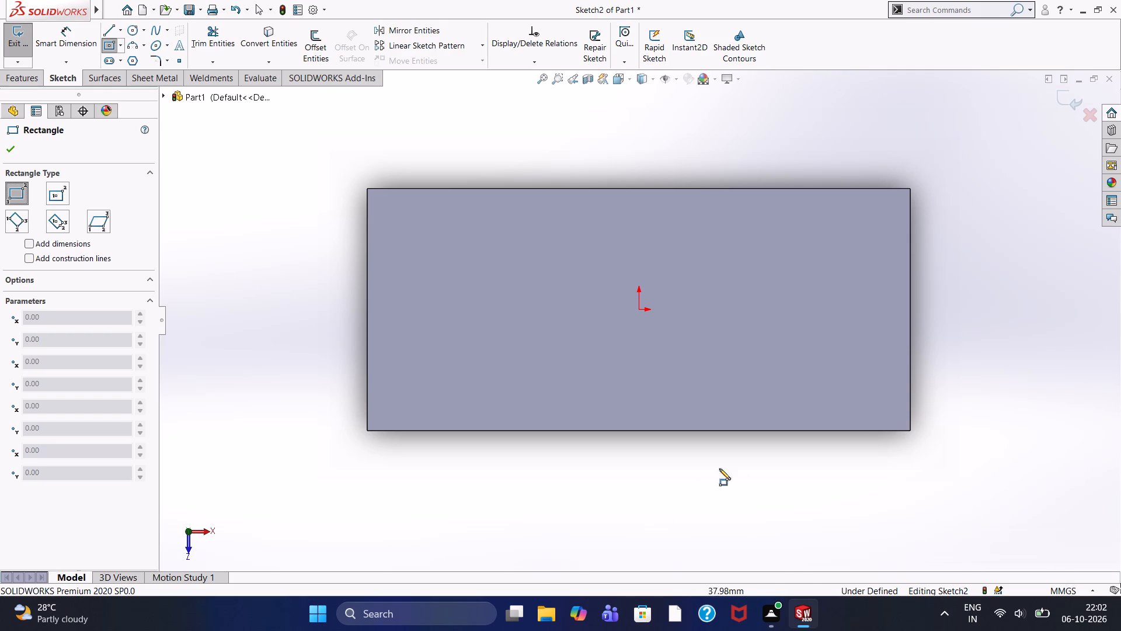
{"action": "left_click", "coordinate": [908, 189]}
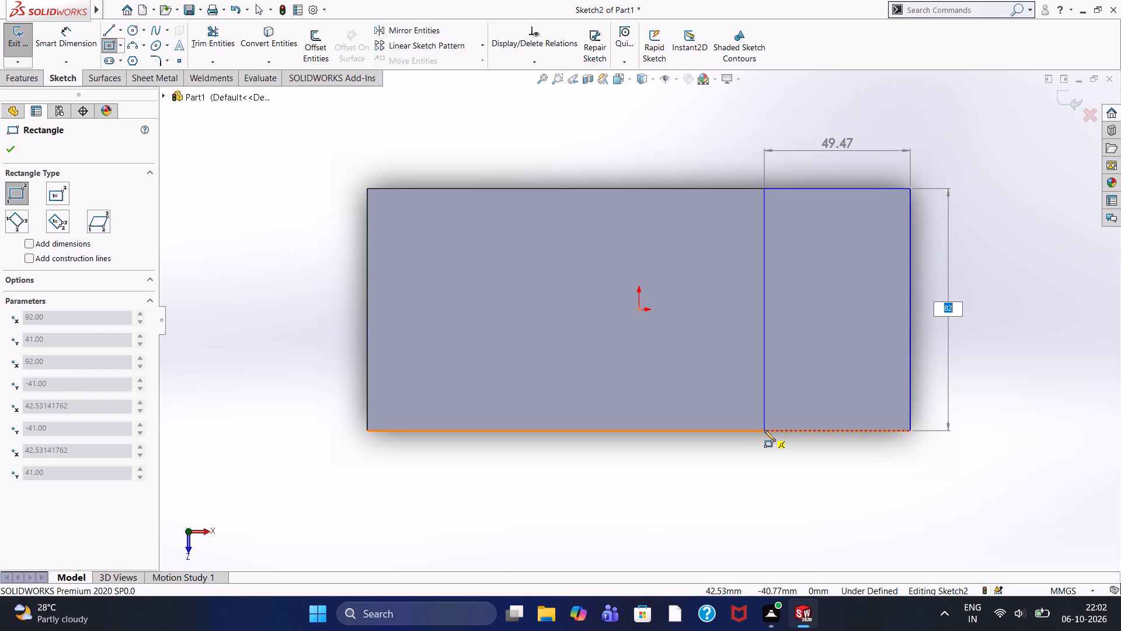
{"action": "type", "text": "82"}
{"action": "key", "text": "Return"}
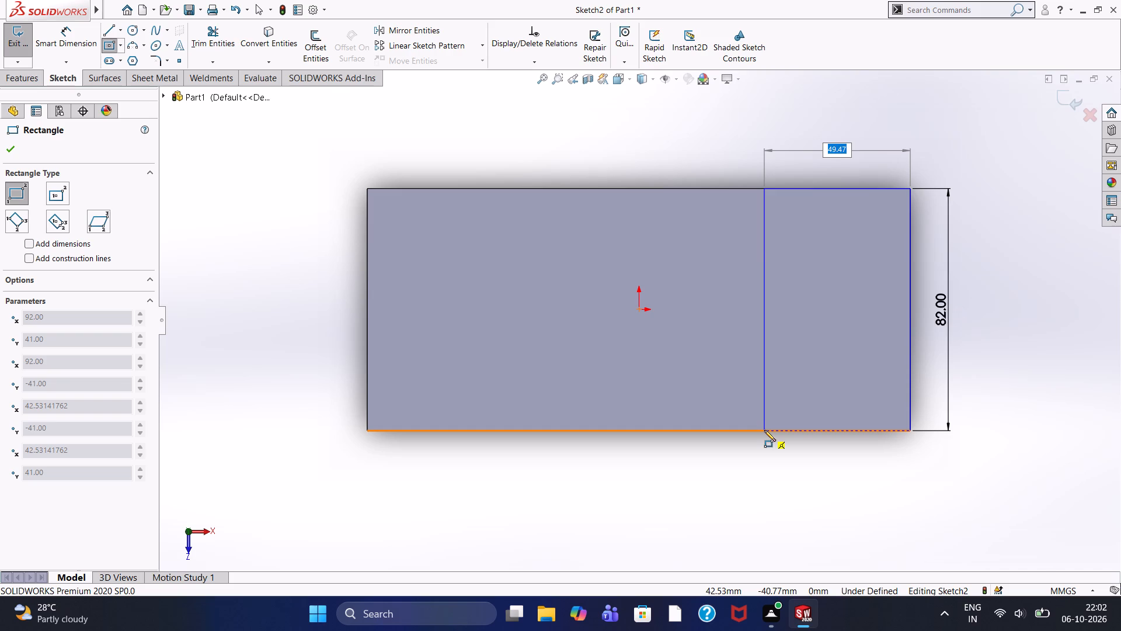
{"action": "type", "text": "42"}
{"action": "key", "text": "Return"}
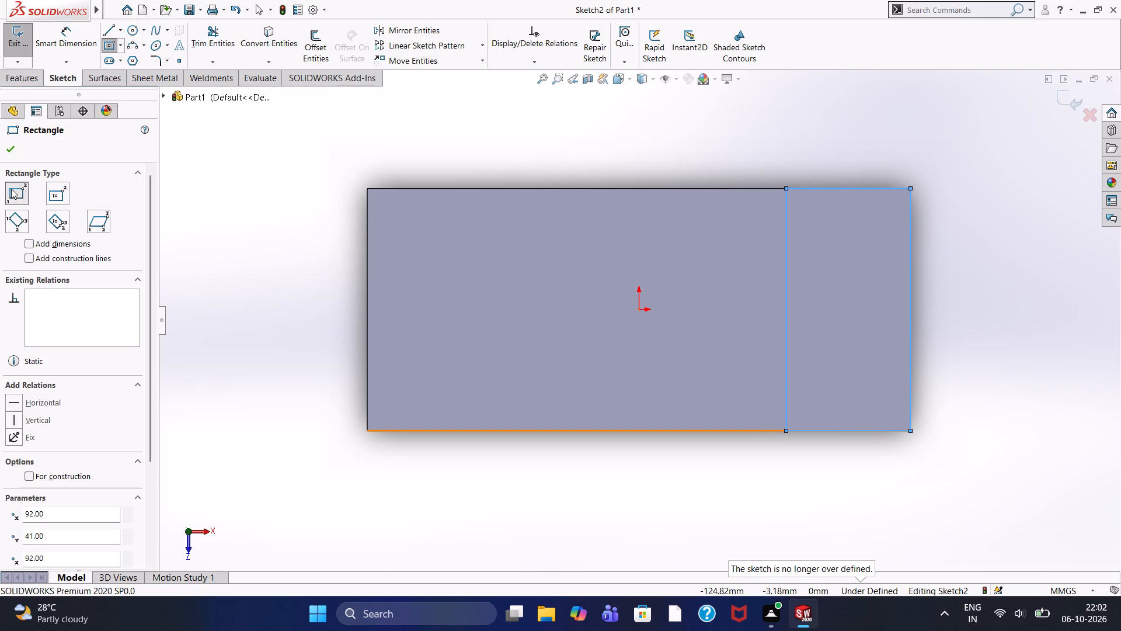
{"action": "left_click", "coordinate": [15, 152]}
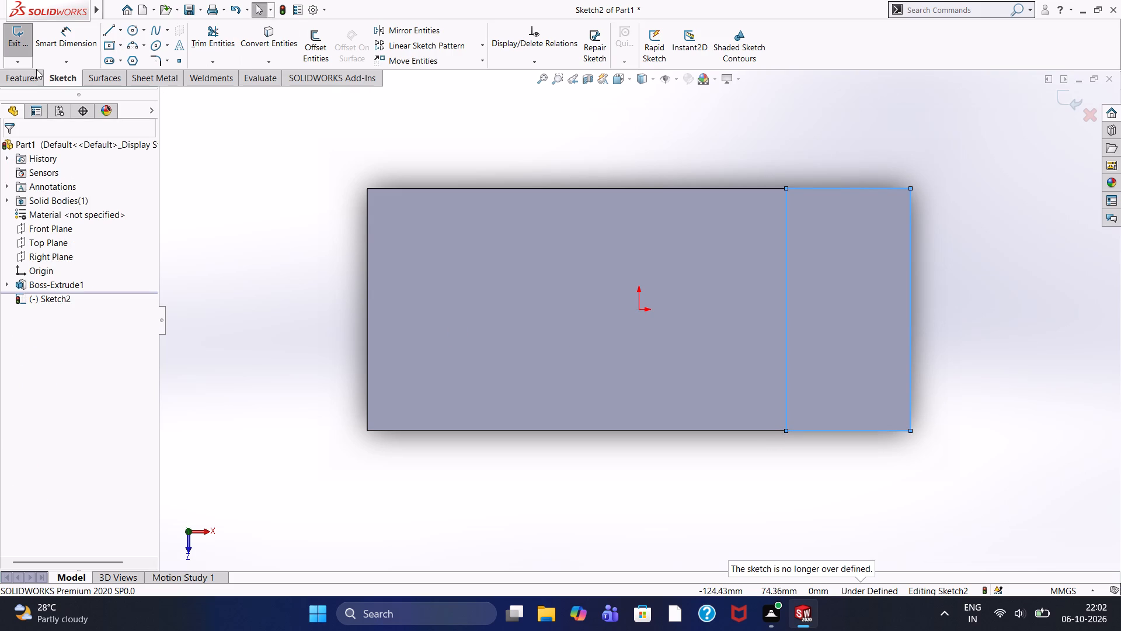
Extrude the end rectangle upward 62 mm as a blind boss merged with the base plate.
{"action": "left_click", "coordinate": [22, 79]}
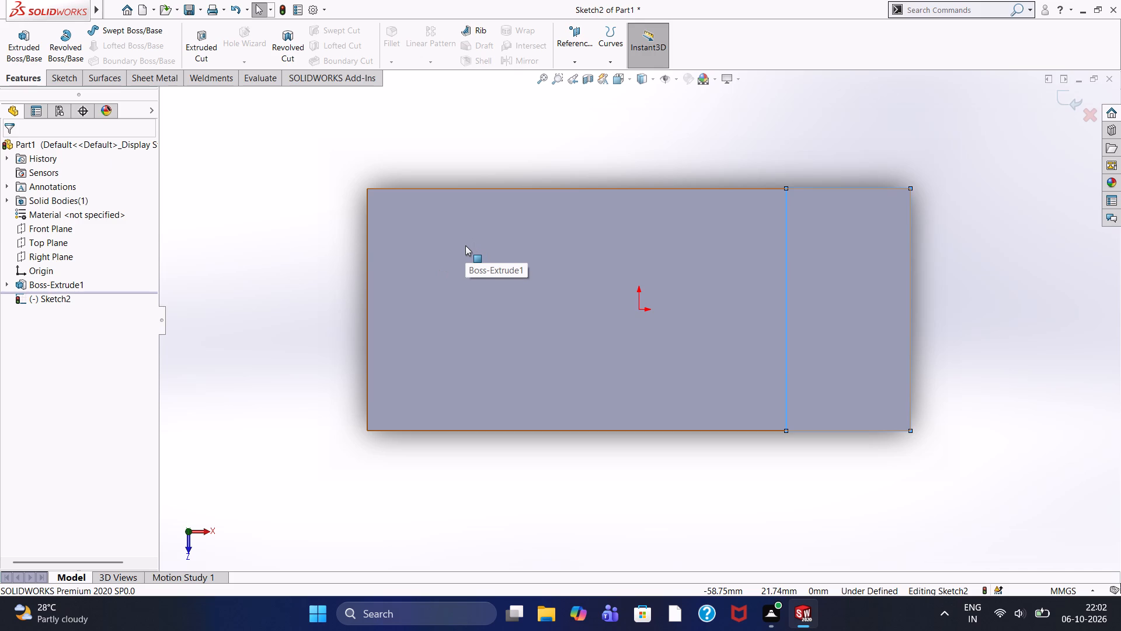
{"action": "middle_click_drag", "start_coordinate": [283, 310], "coordinate": [319, 142]}
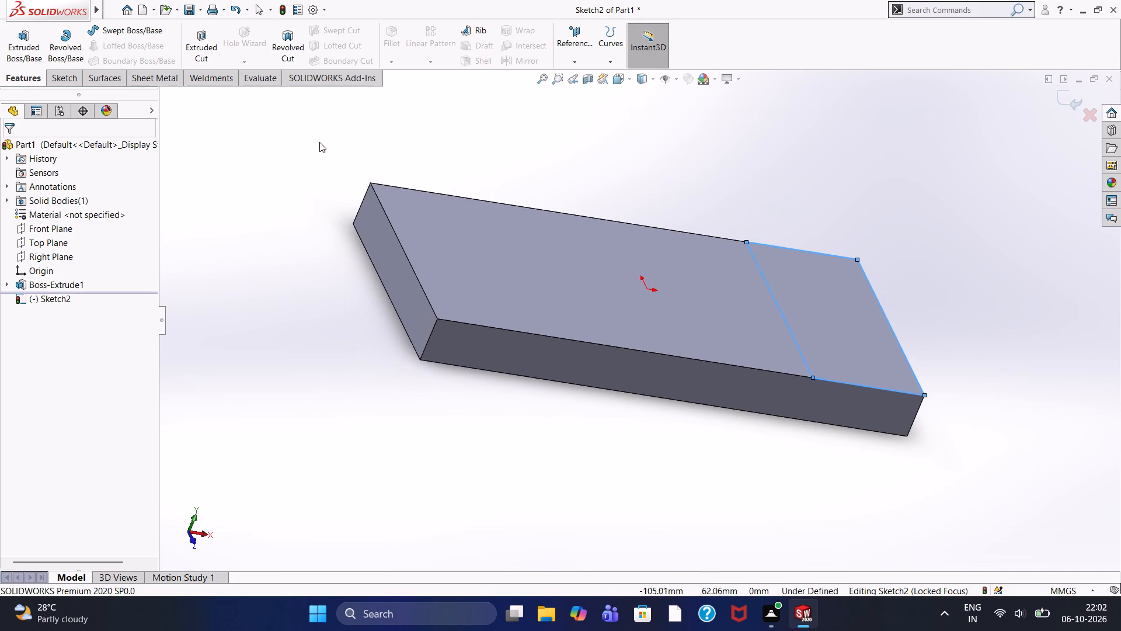
{"action": "middle_click_drag", "start_coordinate": [319, 142], "coordinate": [319, 143]}
{"action": "left_click", "coordinate": [26, 50]}
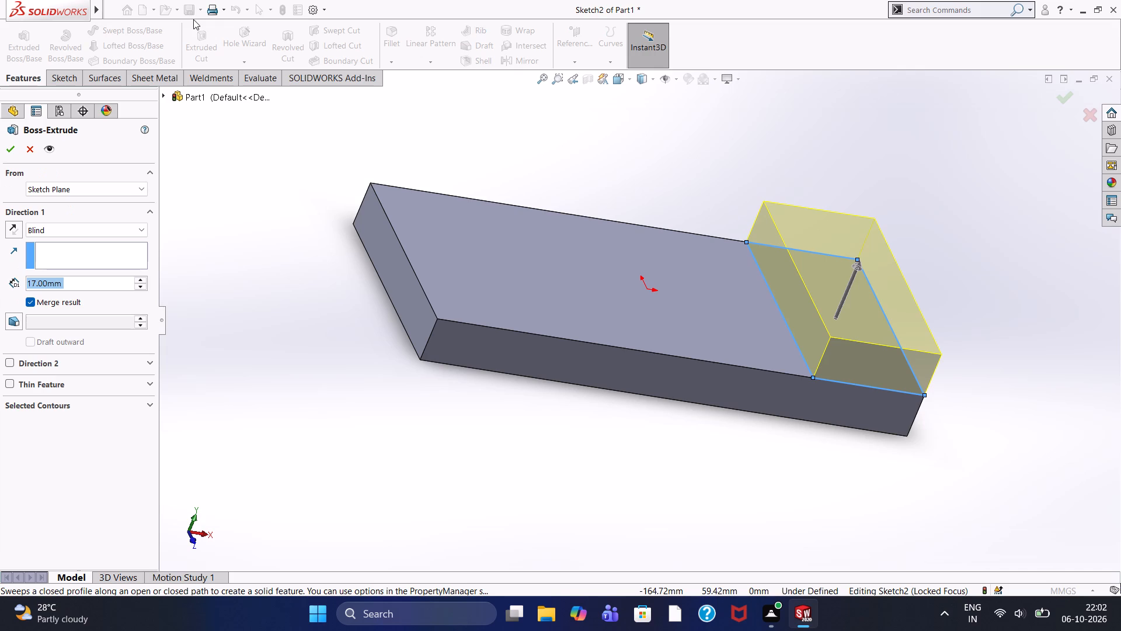
{"action": "type", "text": "62"}
{"action": "key", "text": "Return"}
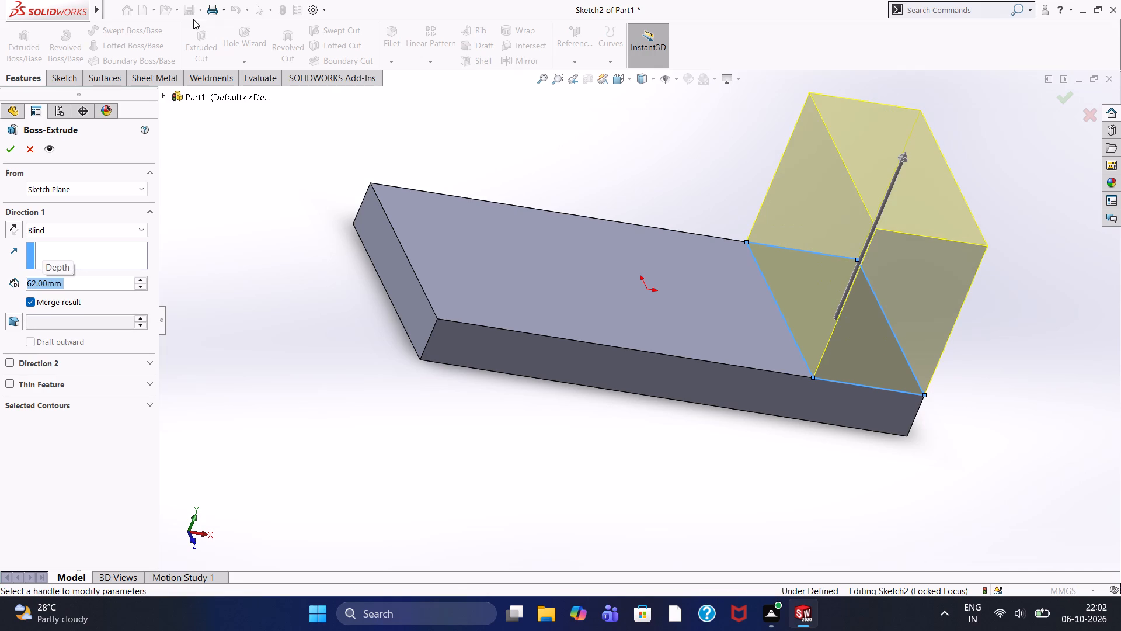
{"action": "left_click", "coordinate": [15, 150]}
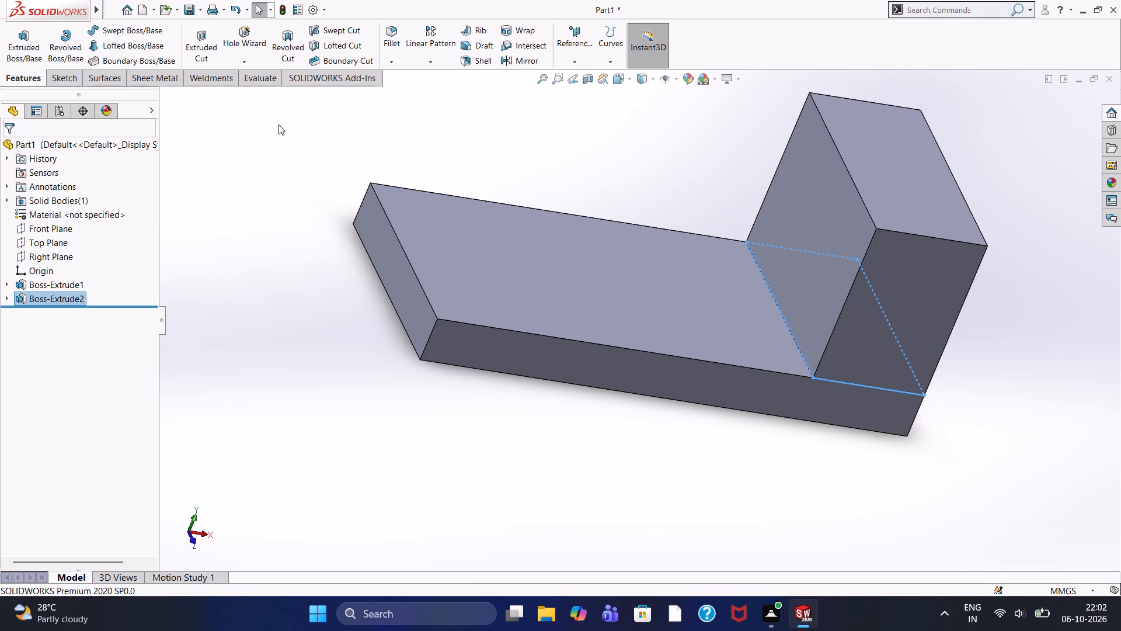
Examine the base plate and its upright end block from different angles and distances.
{"action": "middle_click_drag", "start_coordinate": [645, 182], "coordinate": [605, 155]}
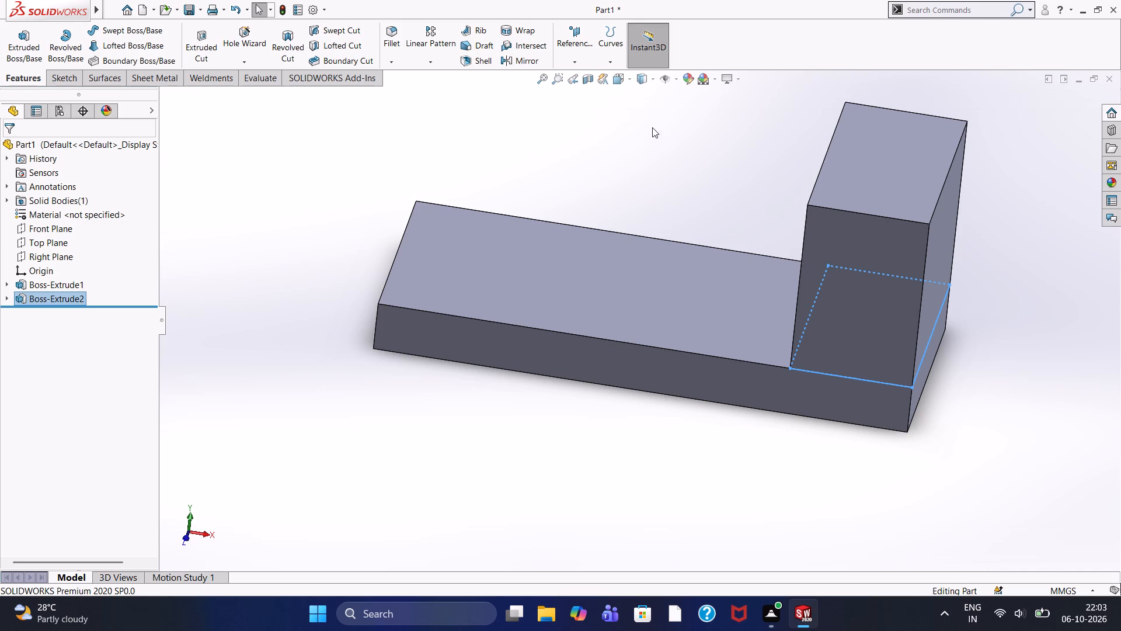
{"action": "scroll", "coordinate": [652, 126], "scroll_direction": "down", "scroll_amount": 1}
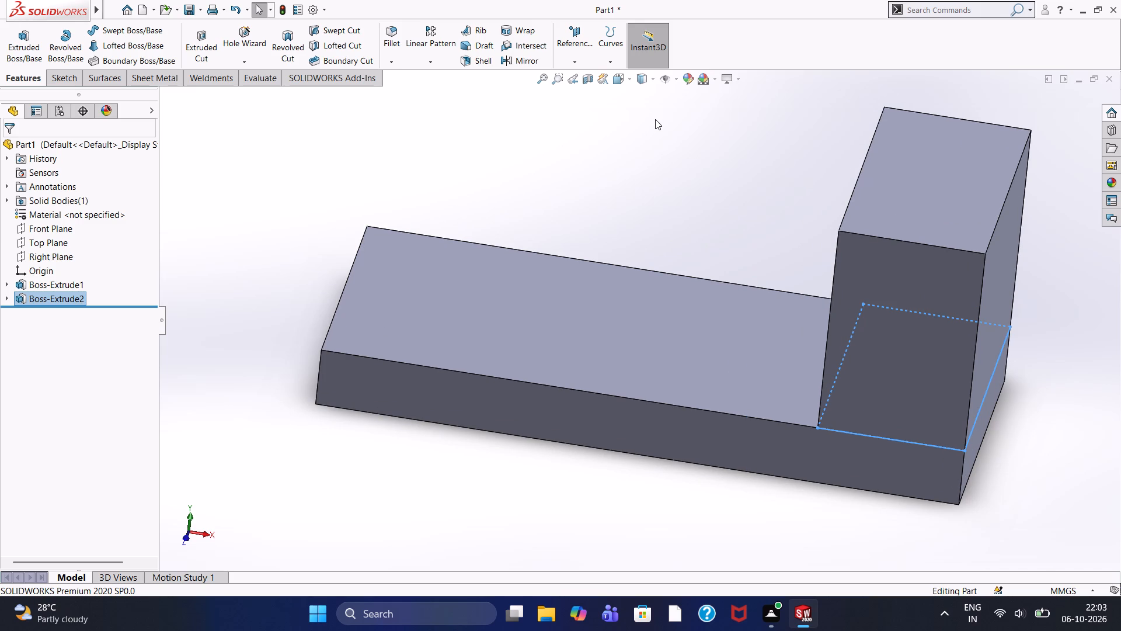
{"action": "scroll", "coordinate": [655, 119], "scroll_direction": "up", "scroll_amount": 2}
{"action": "scroll", "coordinate": [655, 119], "scroll_direction": "down", "scroll_amount": 2}
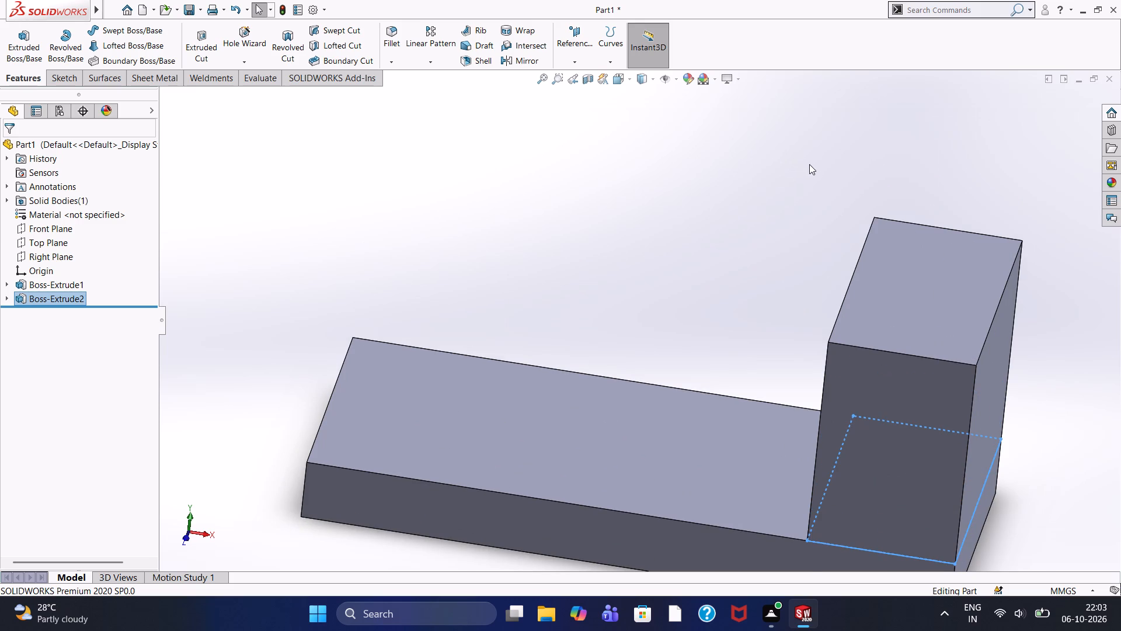
{"action": "scroll", "coordinate": [827, 176], "scroll_direction": "down", "scroll_amount": 1}
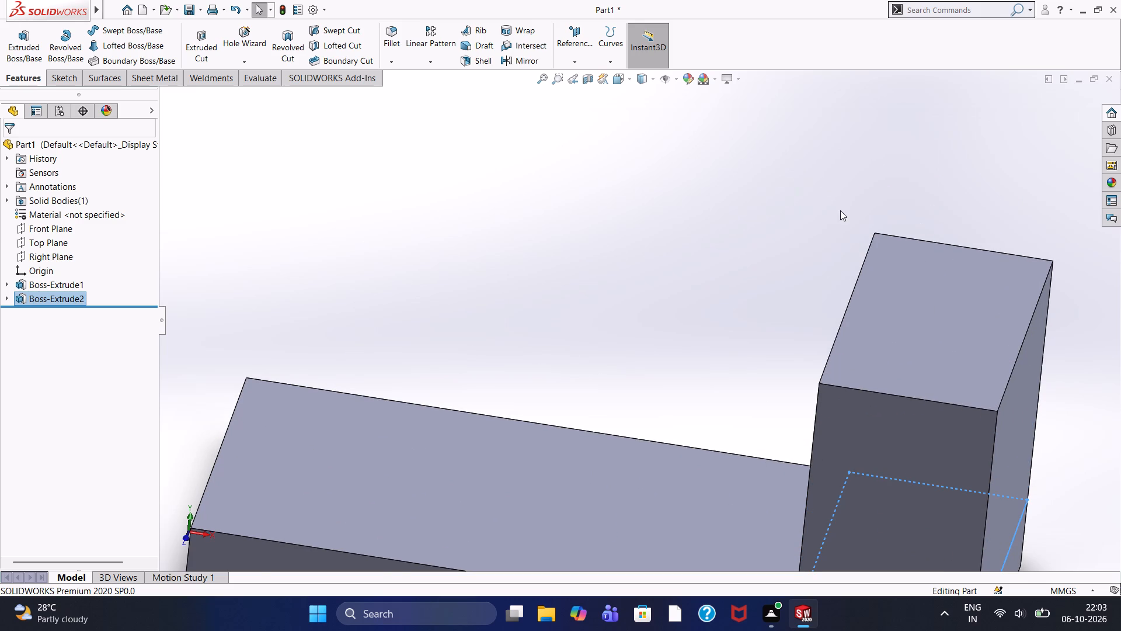
{"action": "scroll", "coordinate": [798, 285], "scroll_direction": "up", "scroll_amount": 1}
{"action": "middle_click_drag", "start_coordinate": [704, 269], "coordinate": [713, 282]}
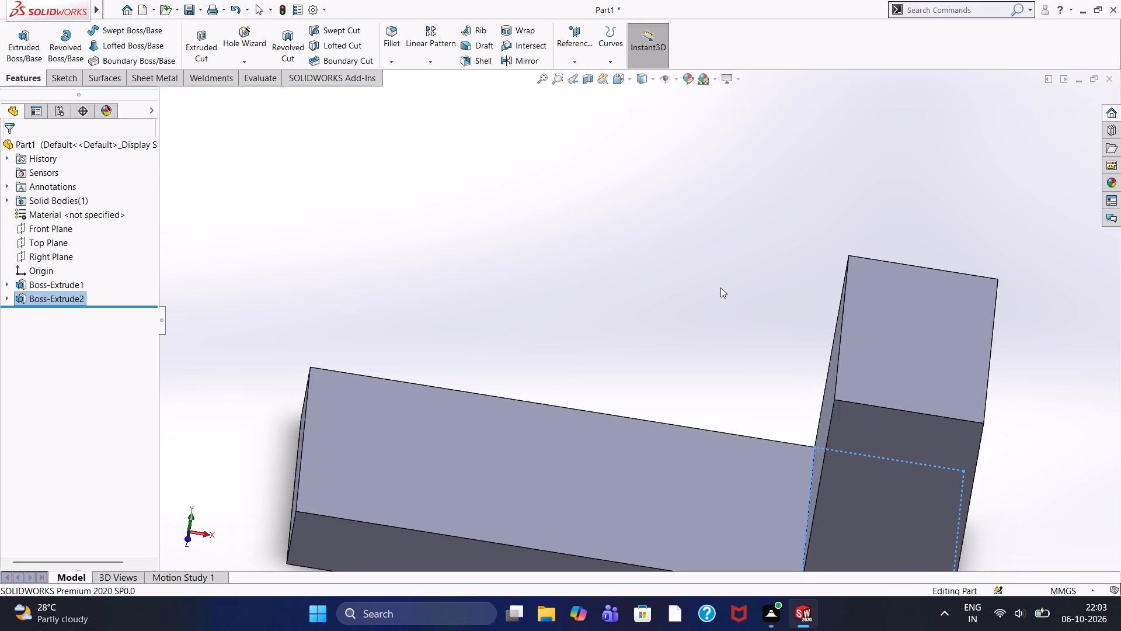
{"action": "scroll", "coordinate": [722, 290], "scroll_direction": "up", "scroll_amount": 3}
{"action": "scroll", "coordinate": [726, 333], "scroll_direction": "down", "scroll_amount": 1}
{"action": "scroll", "coordinate": [730, 339], "scroll_direction": "up", "scroll_amount": 1}
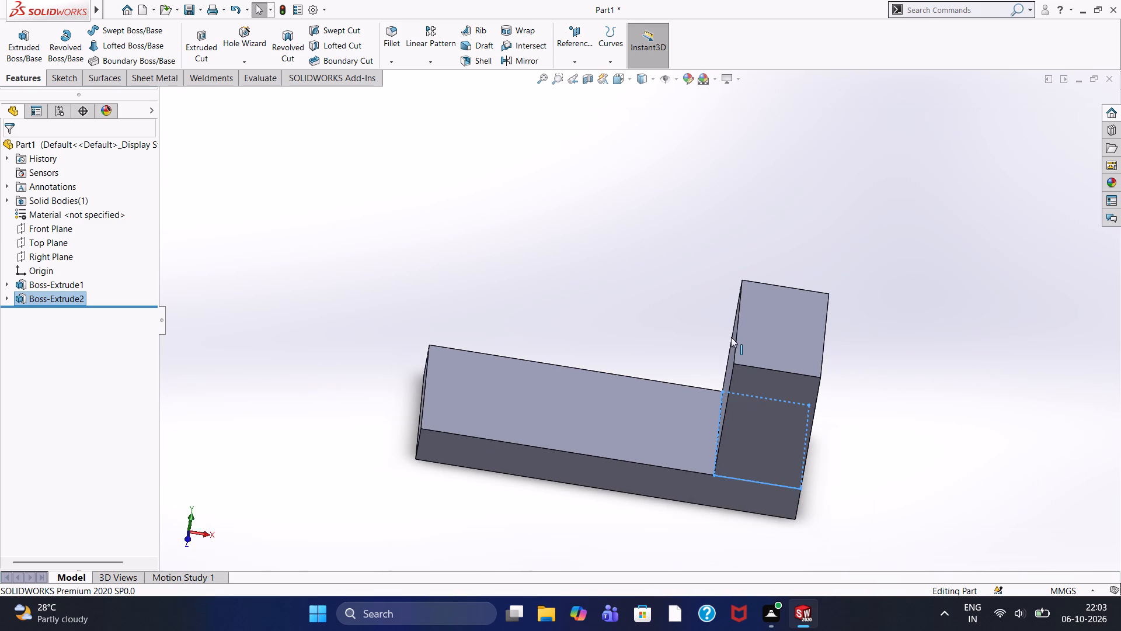
{"action": "scroll", "coordinate": [737, 331], "scroll_direction": "down", "scroll_amount": 1}
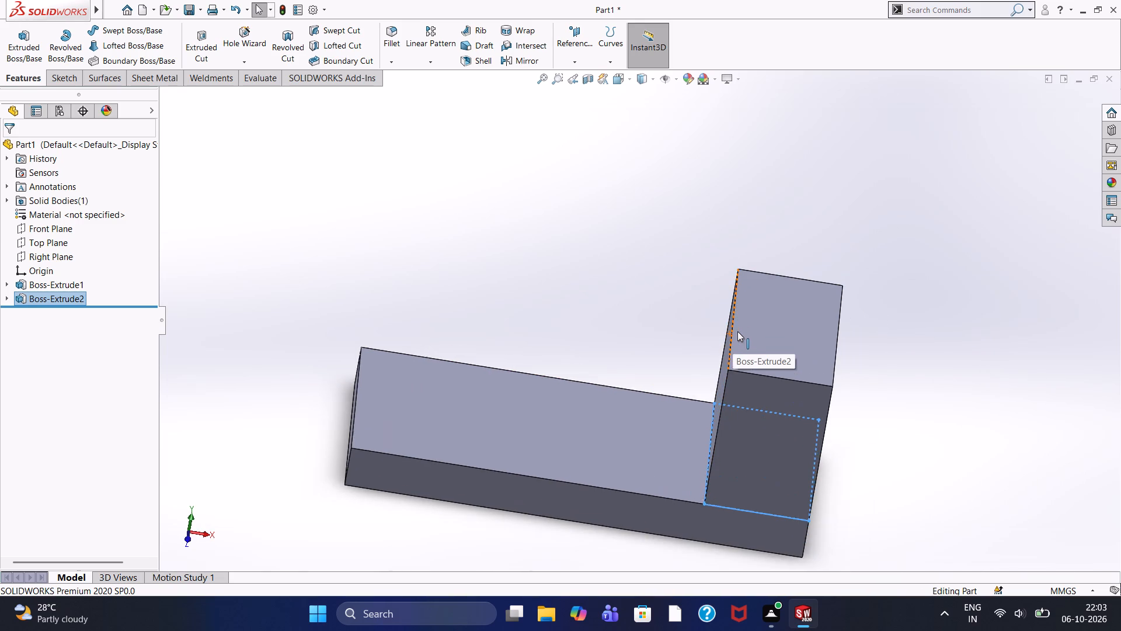
Examine the L-shaped body of base plate and upright block from several angles and distances.
{"action": "scroll", "coordinate": [737, 331], "scroll_direction": "down", "scroll_amount": 1}
{"action": "scroll", "coordinate": [737, 331], "scroll_direction": "up", "scroll_amount": 2}
{"action": "scroll", "coordinate": [650, 314], "scroll_direction": "up", "scroll_amount": 3}
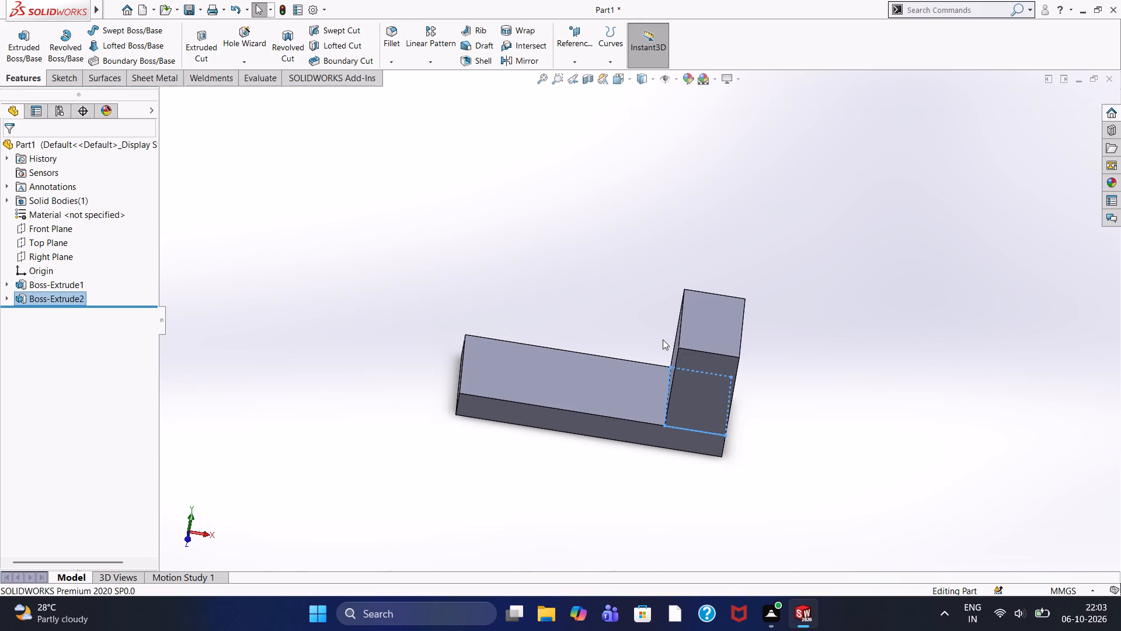
{"action": "middle_click_drag", "start_coordinate": [617, 294], "coordinate": [636, 323]}
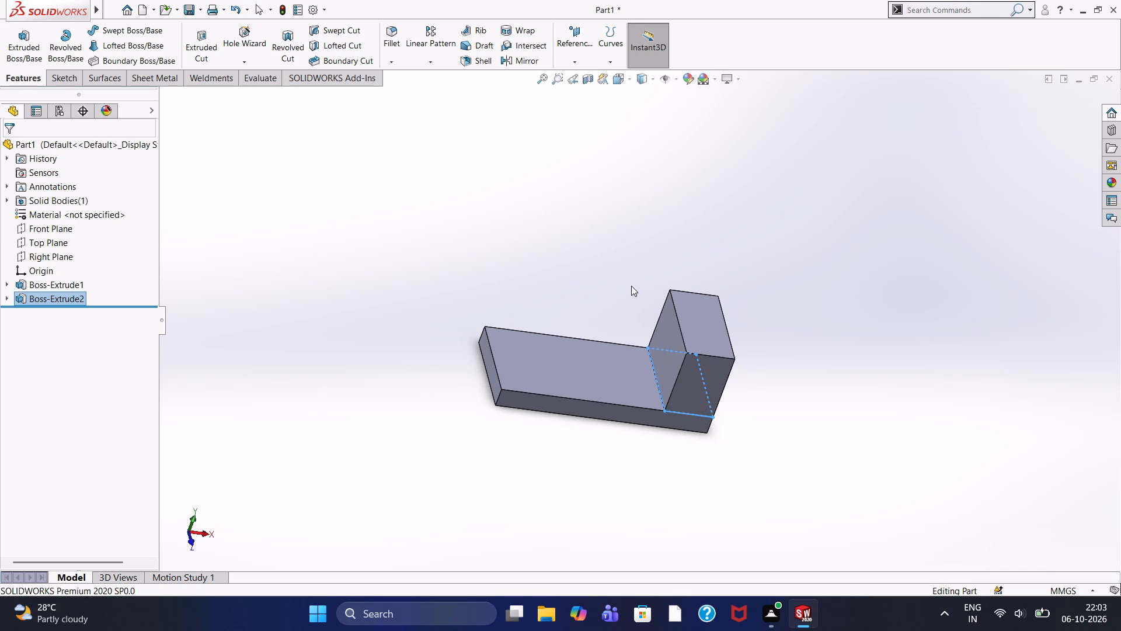
{"action": "left_click", "coordinate": [667, 248]}
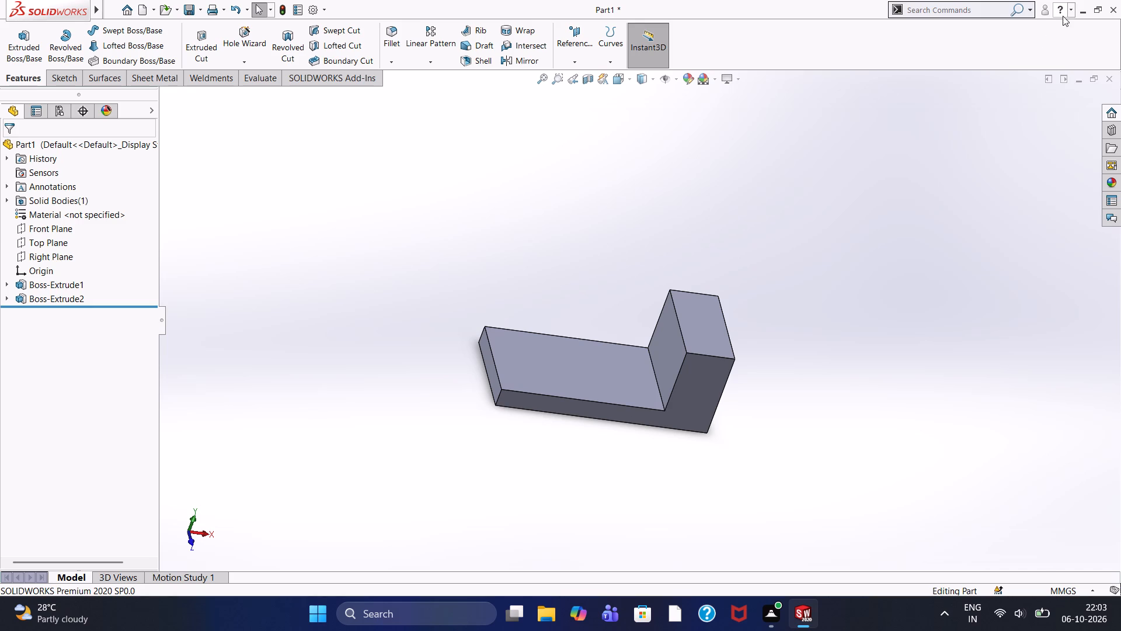
{"action": "scroll", "coordinate": [645, 448], "scroll_direction": "up", "scroll_amount": 3}
{"action": "scroll", "coordinate": [648, 420], "scroll_direction": "down", "scroll_amount": 2}
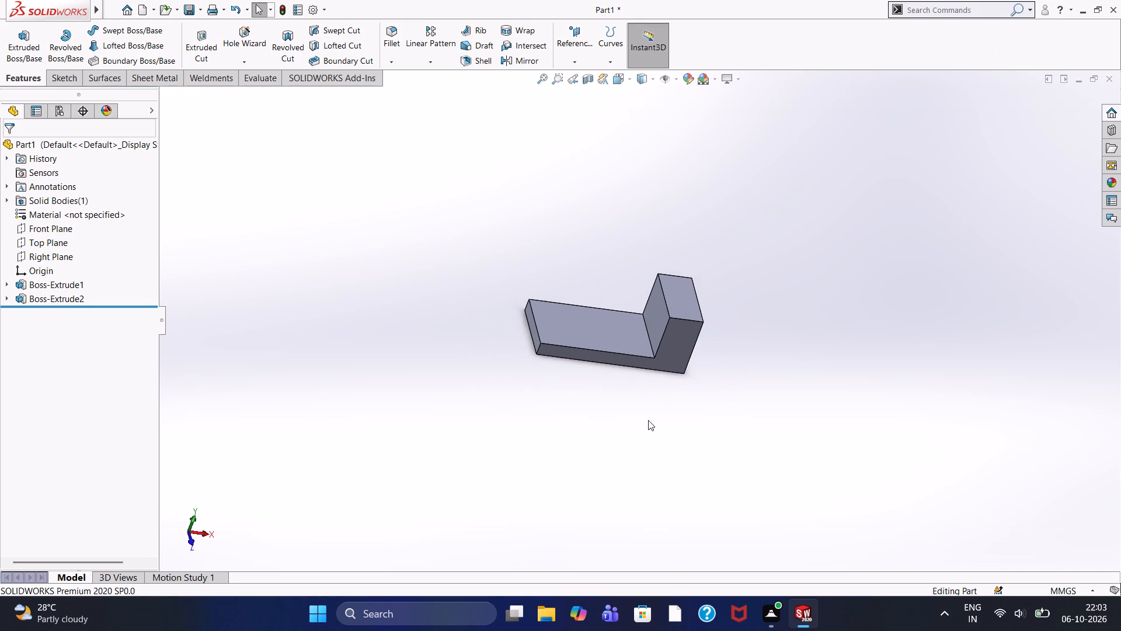
{"action": "scroll", "coordinate": [648, 420], "scroll_direction": "down", "scroll_amount": 2}
{"action": "scroll", "coordinate": [631, 248], "scroll_direction": "up", "scroll_amount": 4}
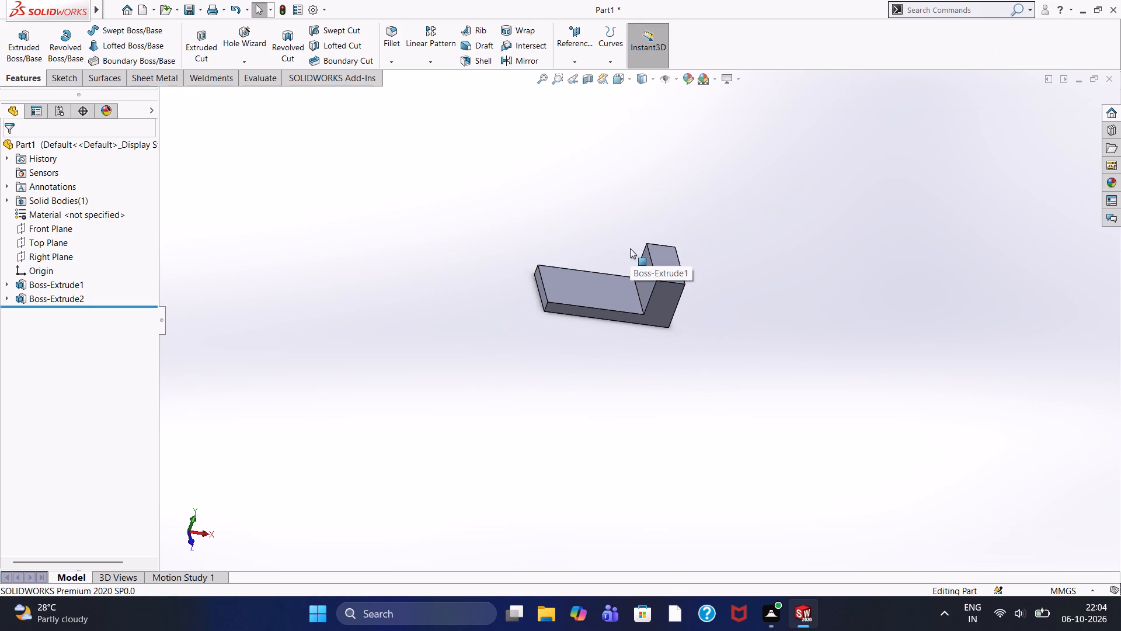
{"action": "scroll", "coordinate": [628, 293], "scroll_direction": "down", "scroll_amount": 8}
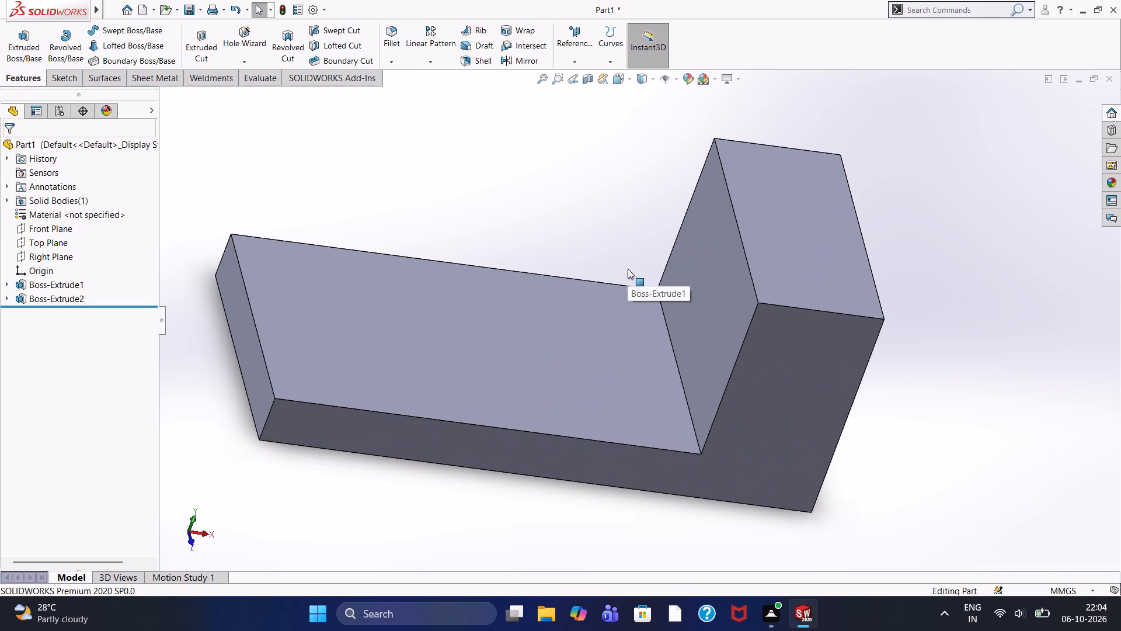
{"action": "scroll", "coordinate": [662, 279], "scroll_direction": "up", "scroll_amount": 2}
{"action": "middle_click_drag", "start_coordinate": [640, 234], "coordinate": [589, 220]}
{"action": "scroll", "coordinate": [589, 220], "scroll_direction": "up", "scroll_amount": 3}
{"action": "middle_click_drag", "start_coordinate": [587, 233], "coordinate": [615, 269]}
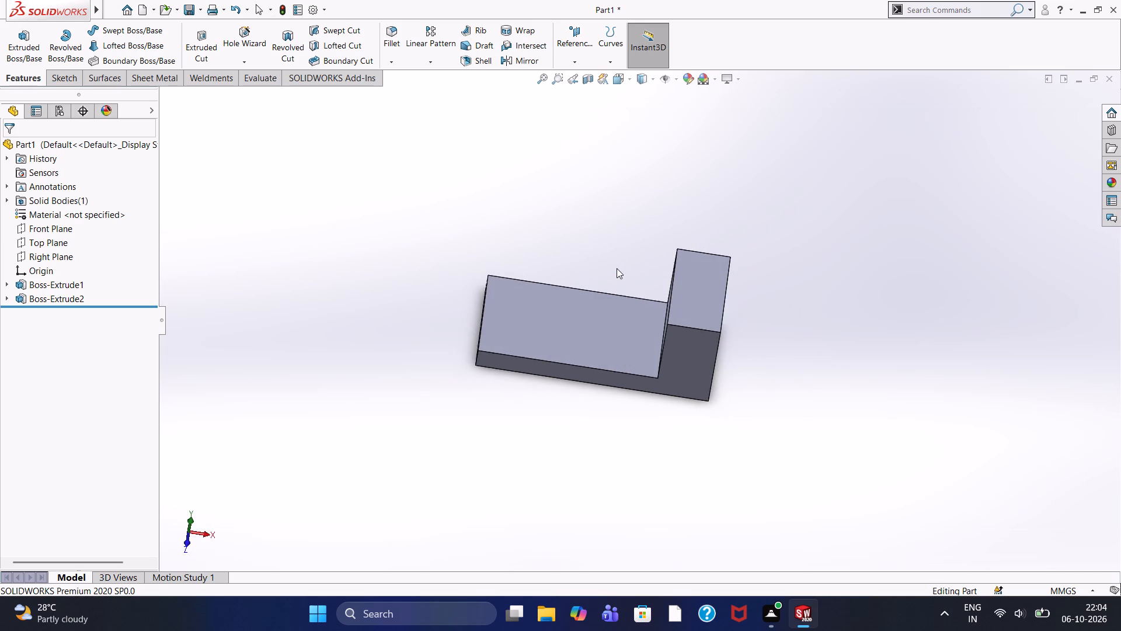
{"action": "scroll", "coordinate": [617, 268], "scroll_direction": "up", "scroll_amount": 3}
{"action": "middle_click_drag", "start_coordinate": [617, 268], "coordinate": [651, 285]}
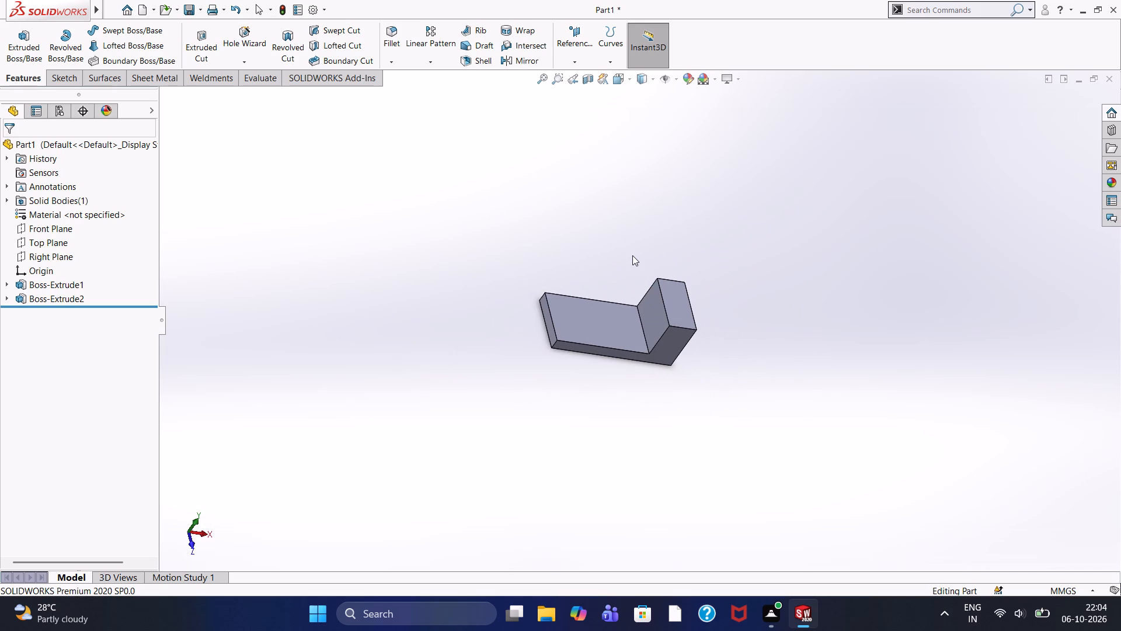
{"action": "scroll", "coordinate": [632, 255], "scroll_direction": "up", "scroll_amount": 1}
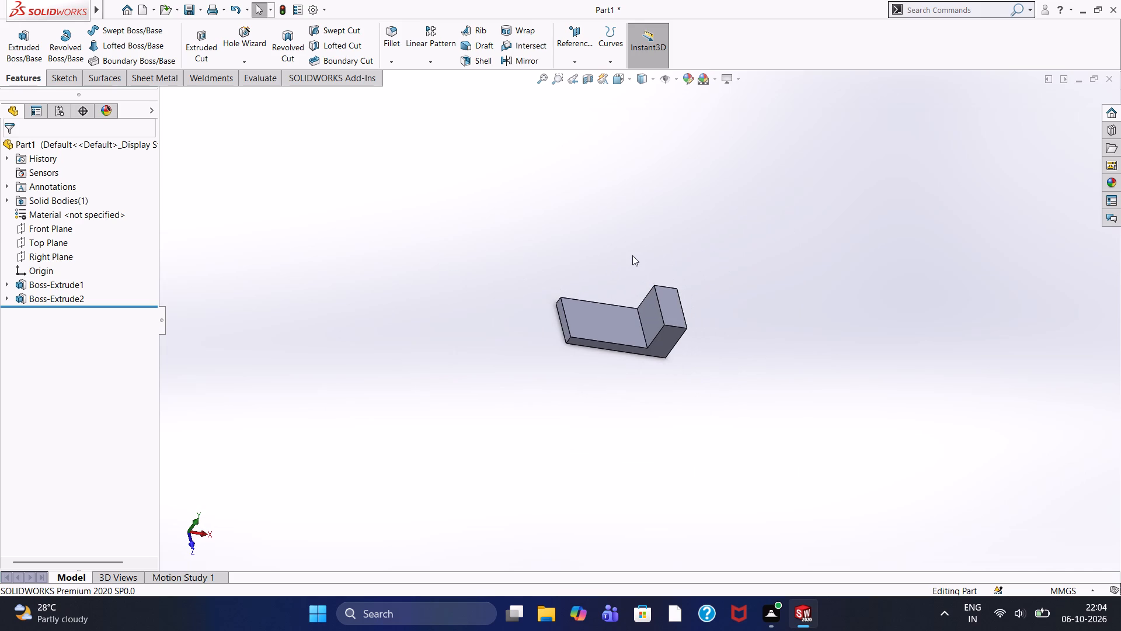
{"action": "scroll", "coordinate": [632, 255], "scroll_direction": "up", "scroll_amount": 1}
{"action": "scroll", "coordinate": [632, 255], "scroll_direction": "down", "scroll_amount": 2}
{"action": "scroll", "coordinate": [631, 259], "scroll_direction": "up", "scroll_amount": 2}
{"action": "scroll", "coordinate": [616, 383], "scroll_direction": "down", "scroll_amount": 4}
{"action": "scroll", "coordinate": [676, 244], "scroll_direction": "up", "scroll_amount": 2}
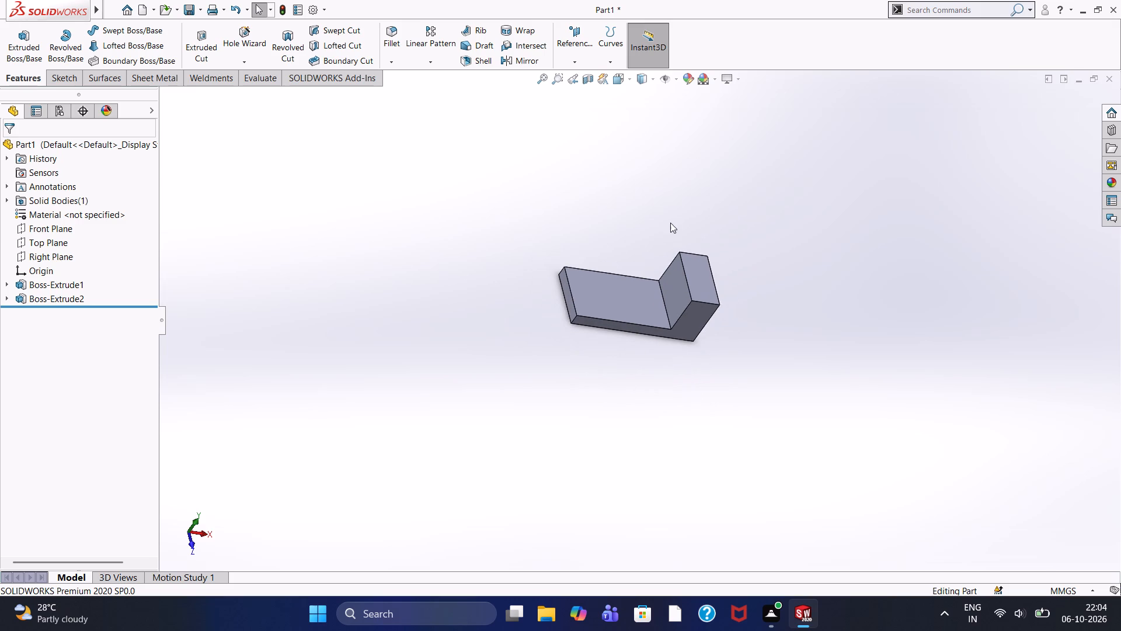
{"action": "scroll", "coordinate": [670, 227], "scroll_direction": "down", "scroll_amount": 6}
{"action": "scroll", "coordinate": [656, 331], "scroll_direction": "up", "scroll_amount": 4}
{"action": "scroll", "coordinate": [629, 339], "scroll_direction": "down", "scroll_amount": 2}
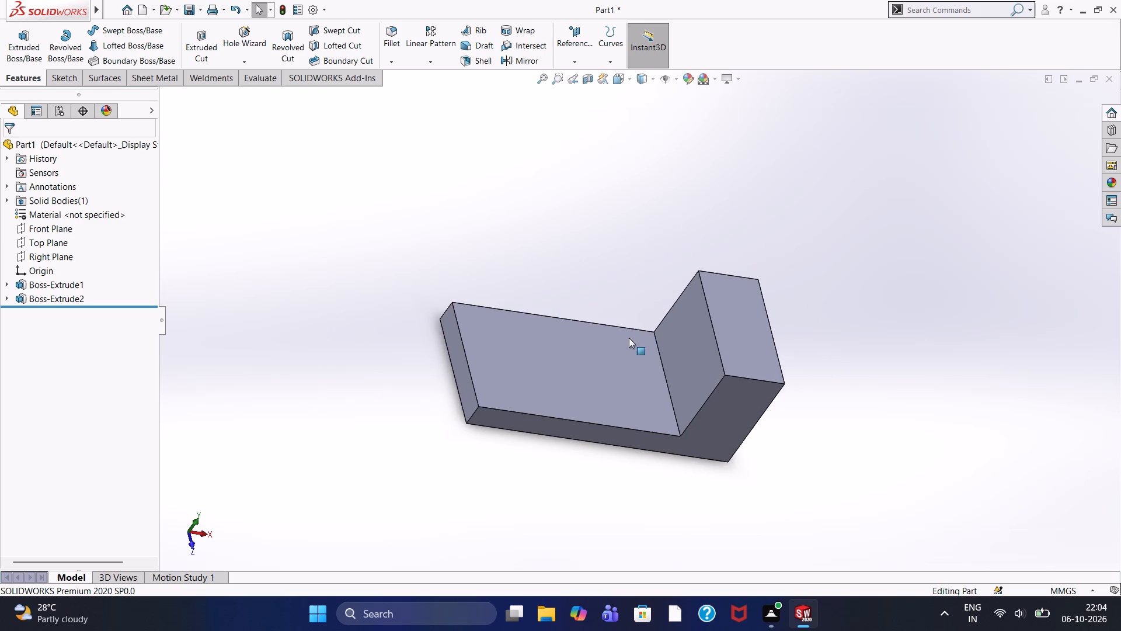
{"action": "scroll", "coordinate": [629, 338], "scroll_direction": "up", "scroll_amount": 3}
{"action": "scroll", "coordinate": [628, 335], "scroll_direction": "down", "scroll_amount": 2}
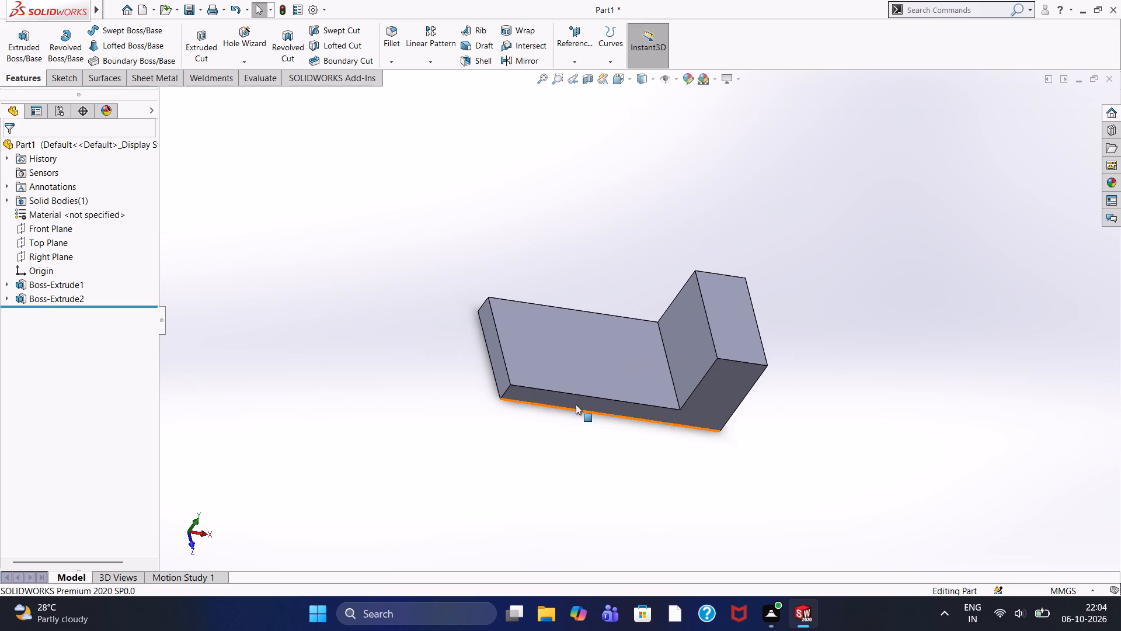
Start a new sketch on the L-shaped front side face of the part and view it face-on.
{"action": "left_click", "coordinate": [574, 405]}
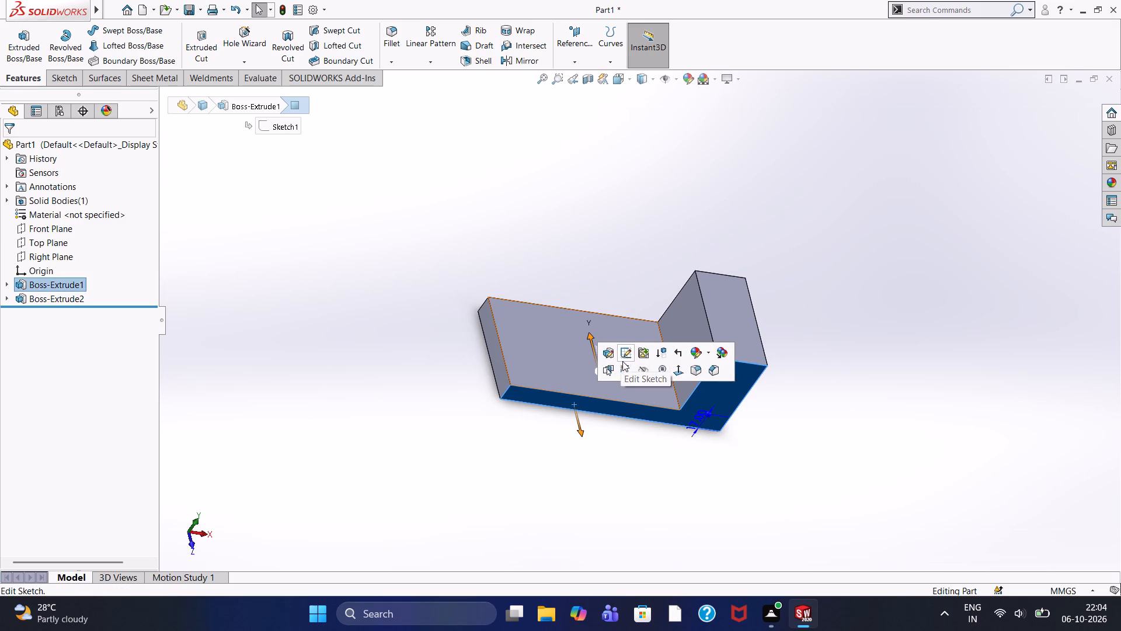
{"action": "left_click", "coordinate": [628, 371]}
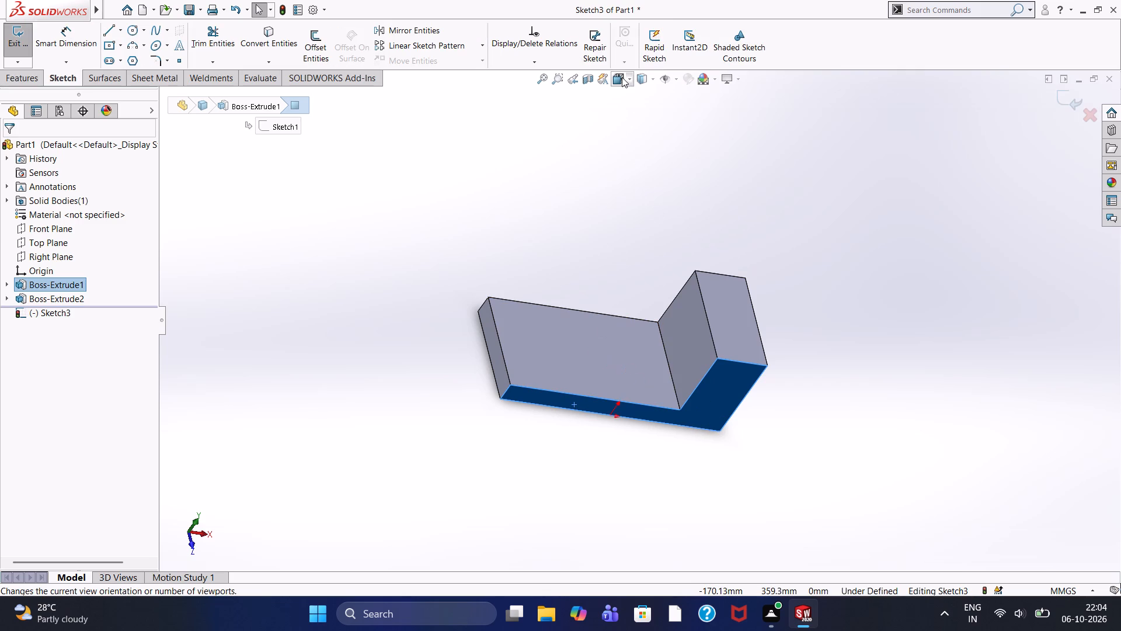
{"action": "left_click", "coordinate": [627, 78]}
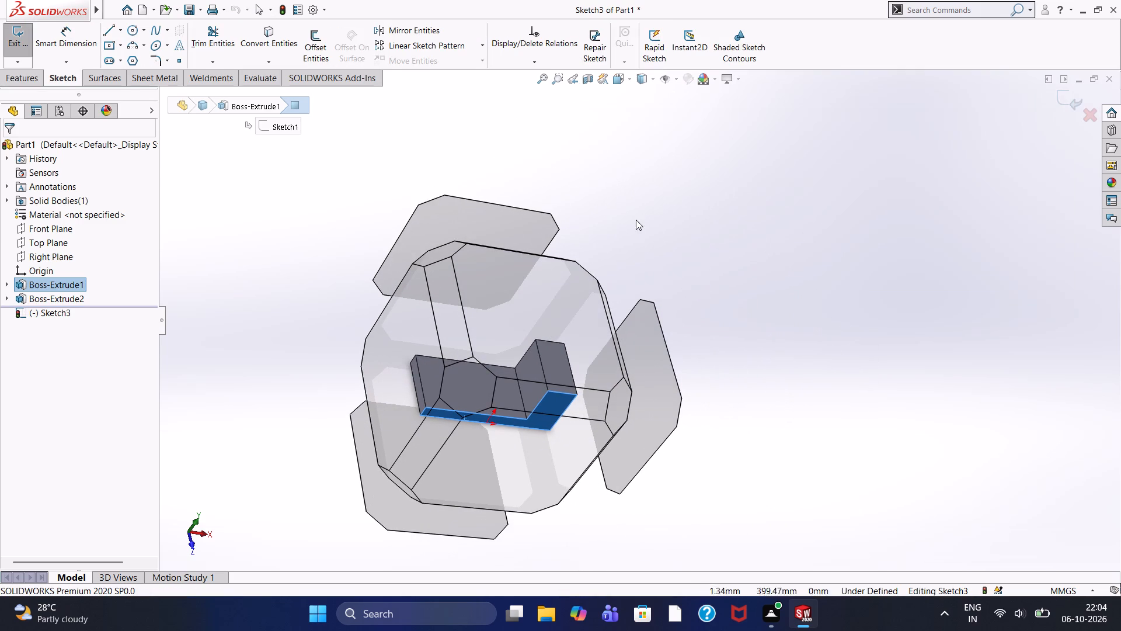
{"action": "left_click", "coordinate": [632, 81]}
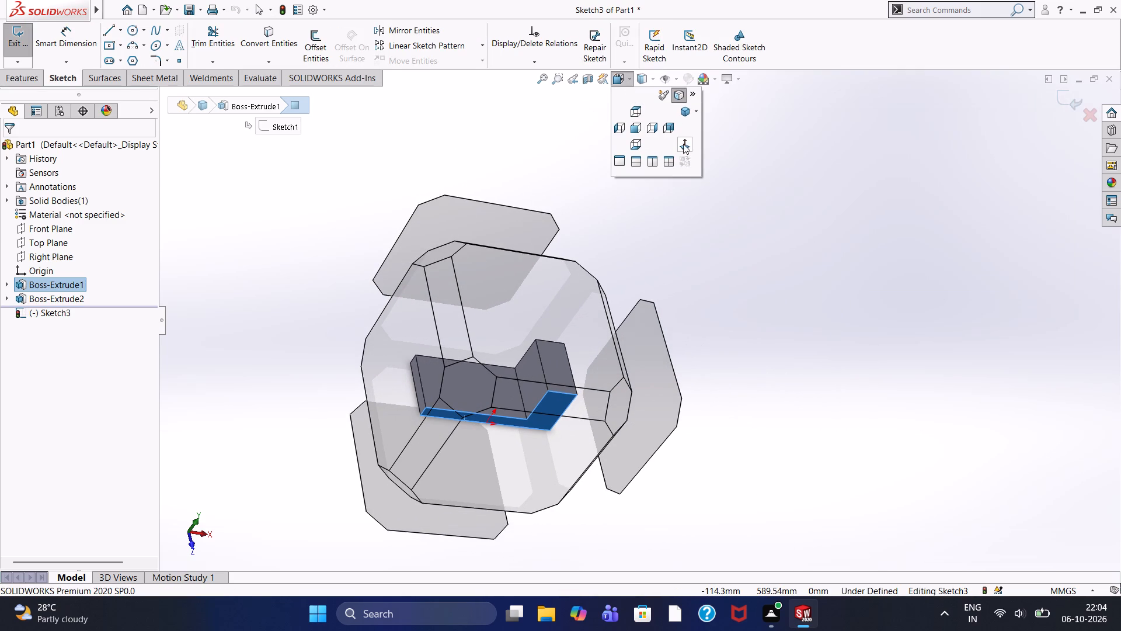
{"action": "left_click", "coordinate": [683, 144]}
{"action": "left_click", "coordinate": [620, 256]}
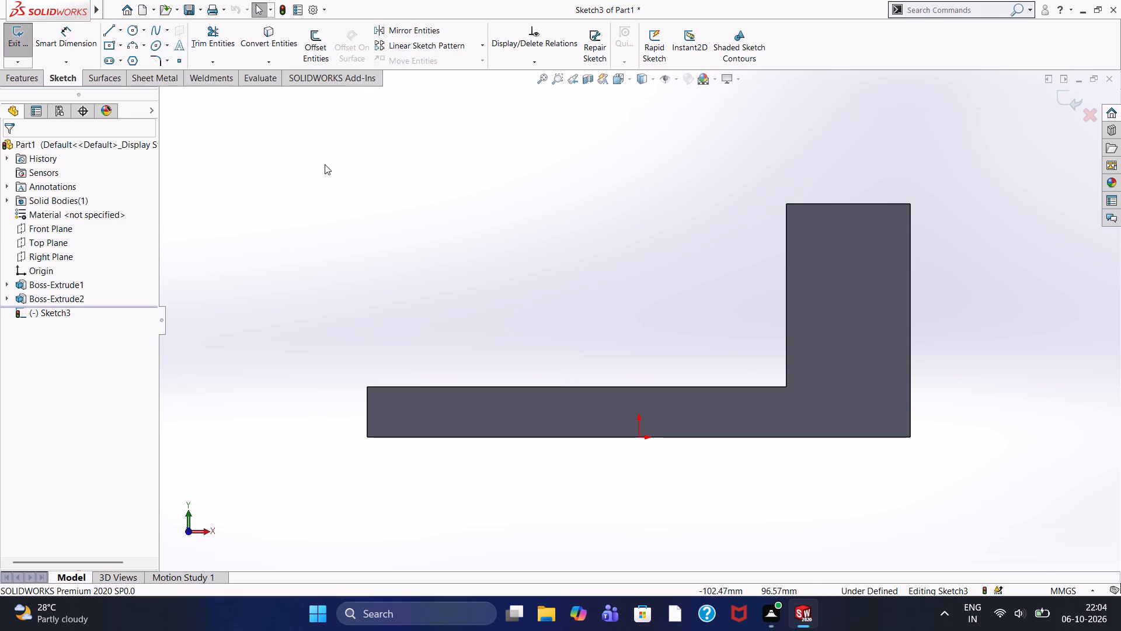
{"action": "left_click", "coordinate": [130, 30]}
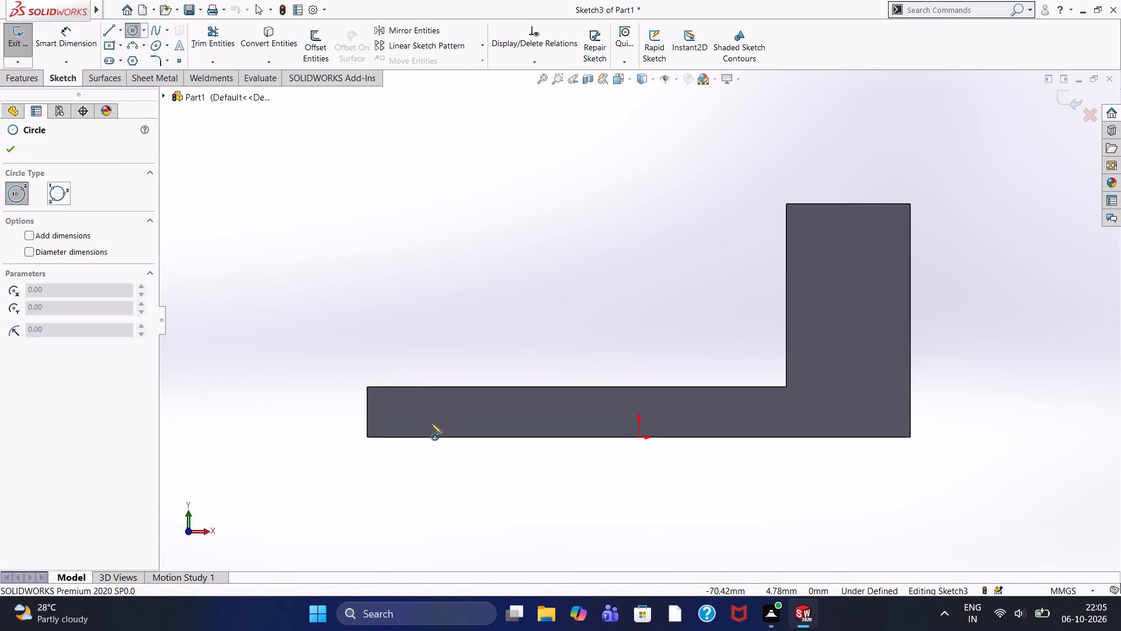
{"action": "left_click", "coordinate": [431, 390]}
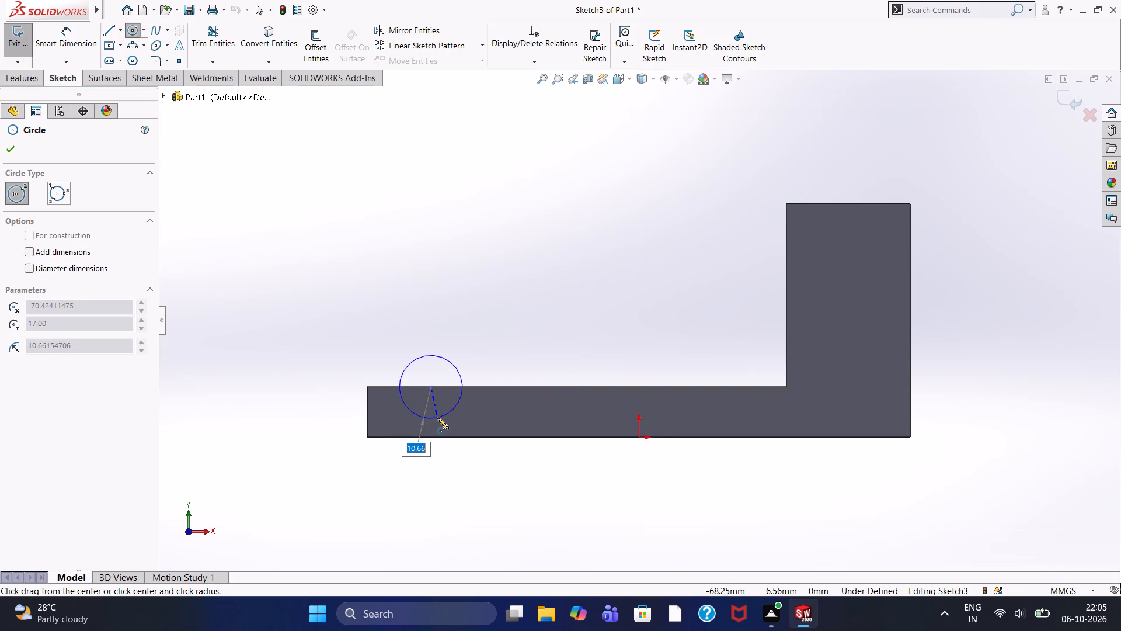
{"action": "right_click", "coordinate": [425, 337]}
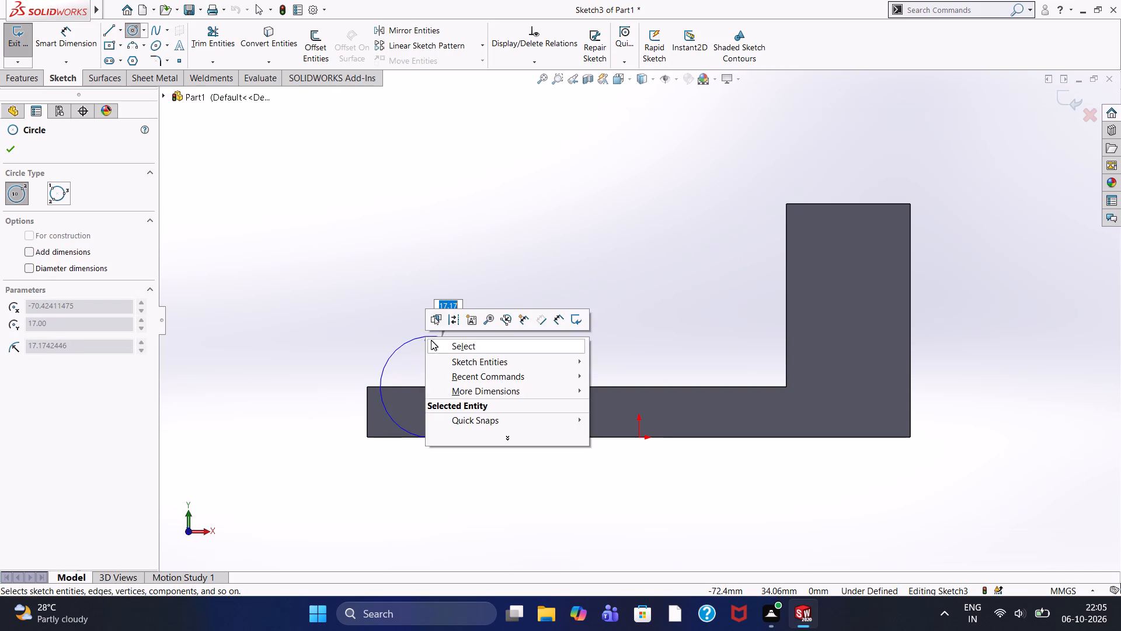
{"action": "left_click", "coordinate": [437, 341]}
Examine the plate's top face, upright block and end faces from several angles with the side-face sketch still open.
{"action": "scroll", "coordinate": [457, 419], "scroll_direction": "down", "scroll_amount": 4}
{"action": "scroll", "coordinate": [569, 390], "scroll_direction": "up", "scroll_amount": 7}
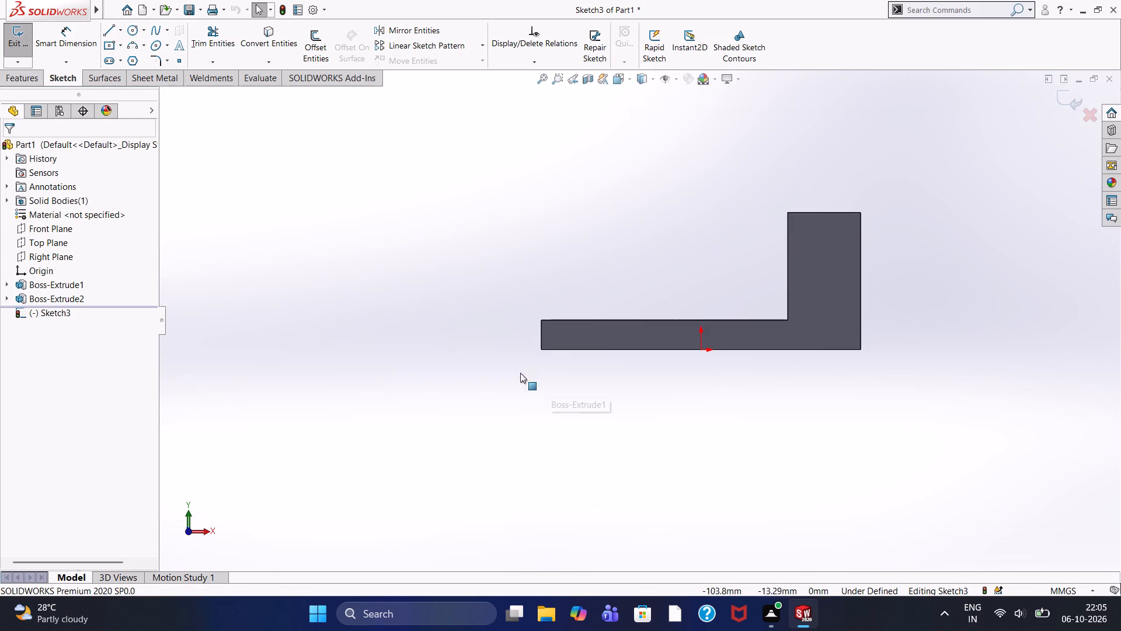
{"action": "middle_click_drag", "start_coordinate": [567, 273], "coordinate": [617, 339]}
{"action": "scroll", "coordinate": [574, 249], "scroll_direction": "up", "scroll_amount": 1}
{"action": "middle_click_drag", "start_coordinate": [573, 249], "coordinate": [637, 325]}
{"action": "middle_click_drag", "start_coordinate": [579, 287], "coordinate": [489, 227]}
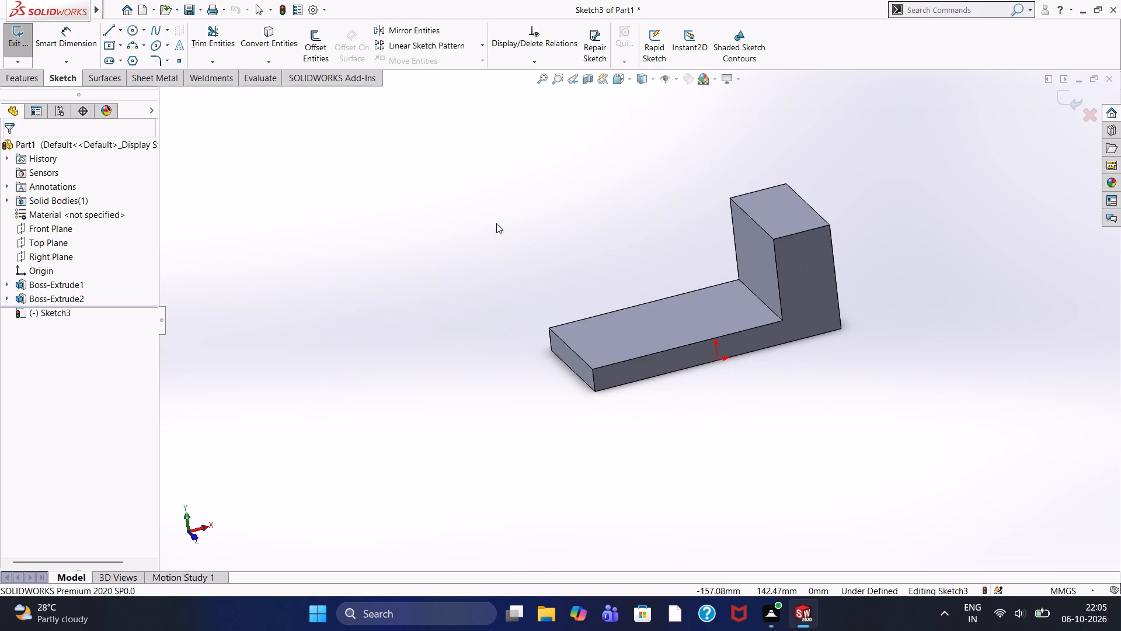
{"action": "middle_click_drag", "start_coordinate": [597, 251], "coordinate": [419, 259]}
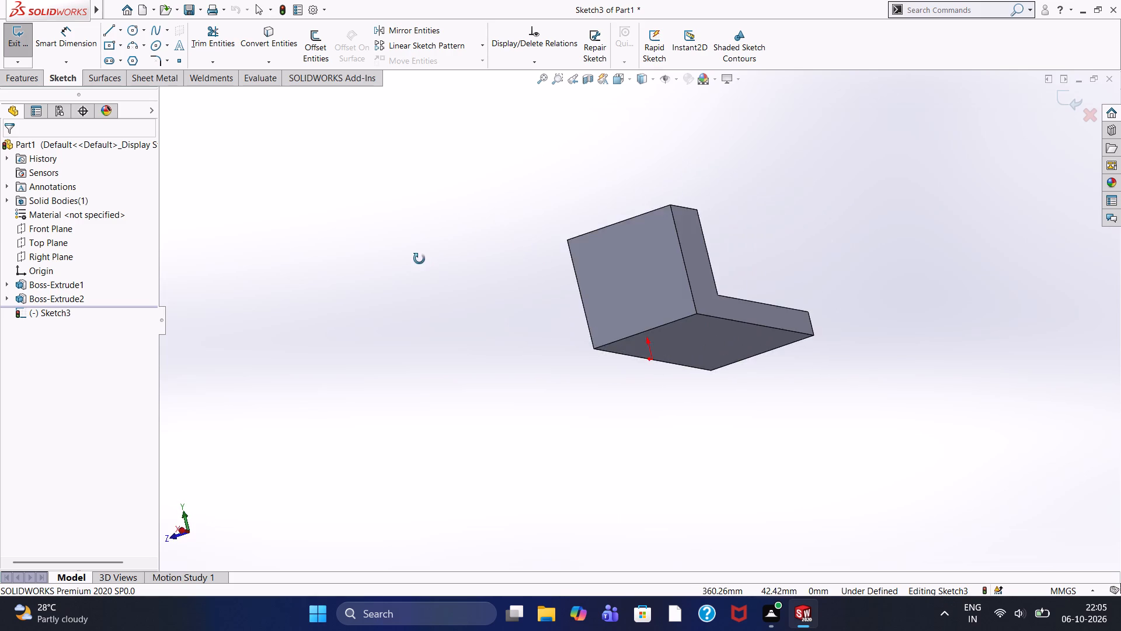
{"action": "middle_click_drag", "start_coordinate": [419, 259], "coordinate": [632, 226]}
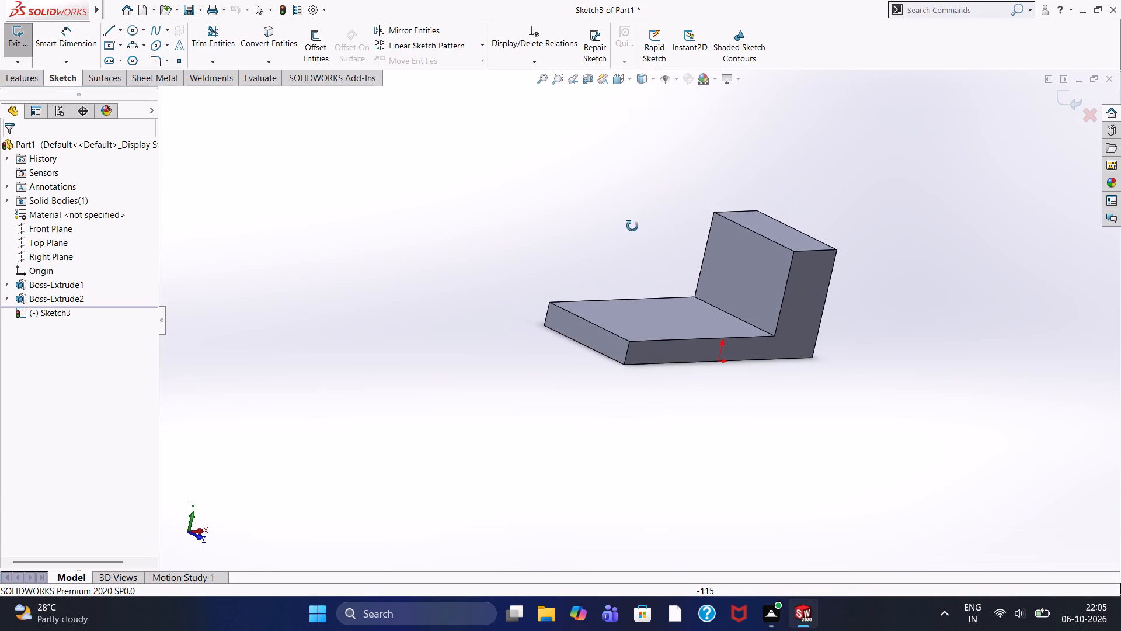
{"action": "middle_click_drag", "start_coordinate": [632, 226], "coordinate": [618, 229]}
{"action": "scroll", "coordinate": [643, 257], "scroll_direction": "up", "scroll_amount": 1}
{"action": "scroll", "coordinate": [643, 257], "scroll_direction": "down", "scroll_amount": 3}
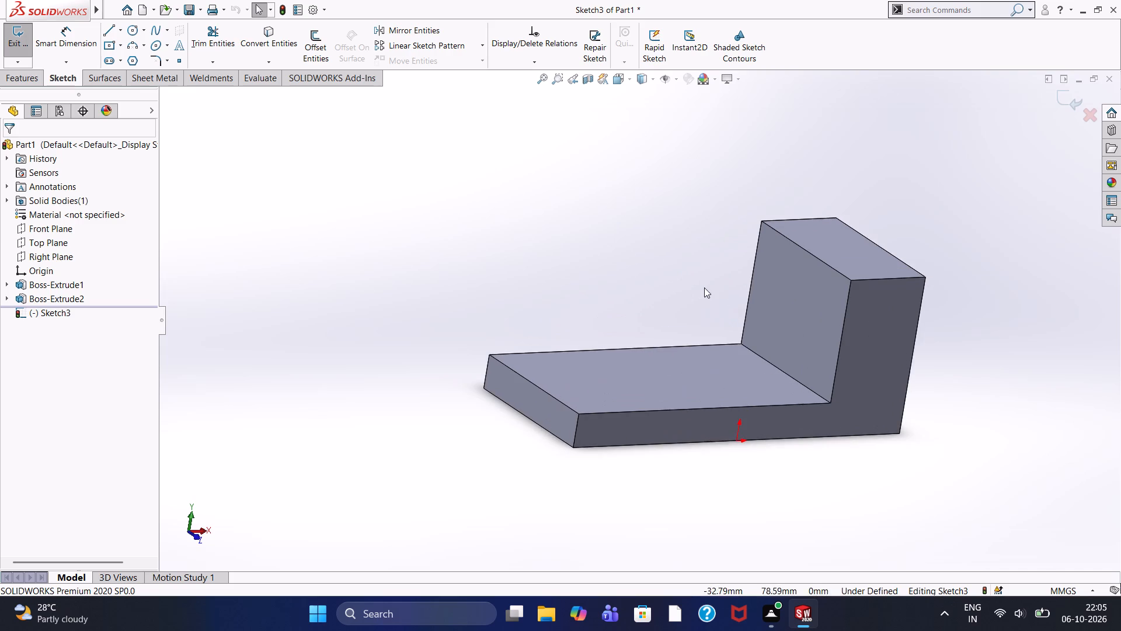
{"action": "scroll", "coordinate": [704, 286], "scroll_direction": "up", "scroll_amount": 2}
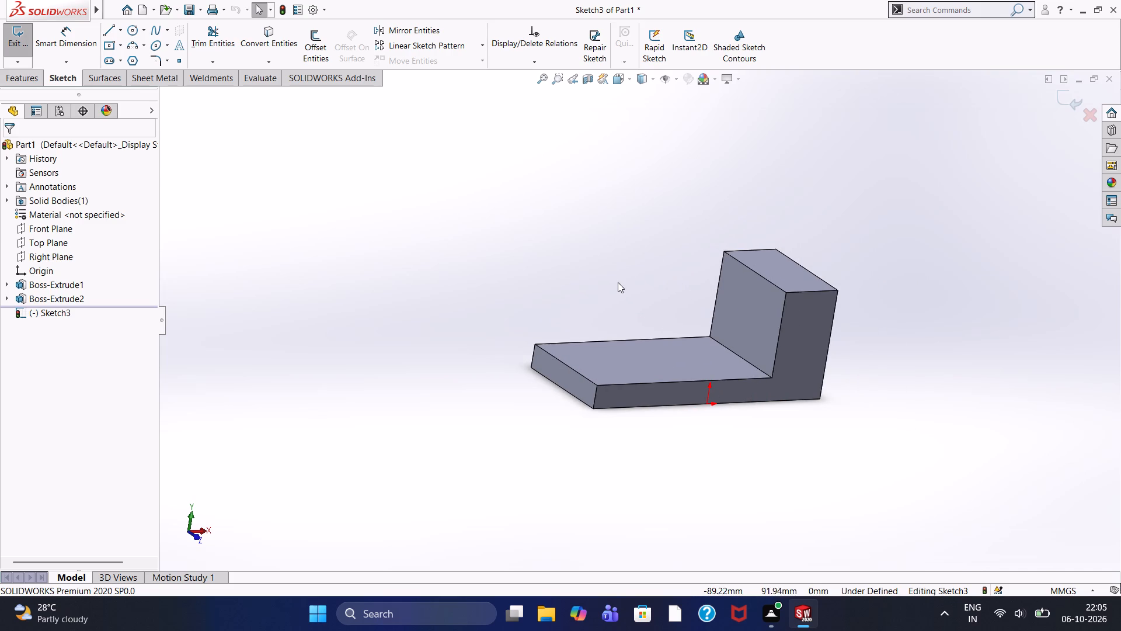
{"action": "middle_click_drag", "start_coordinate": [619, 283], "coordinate": [607, 276]}
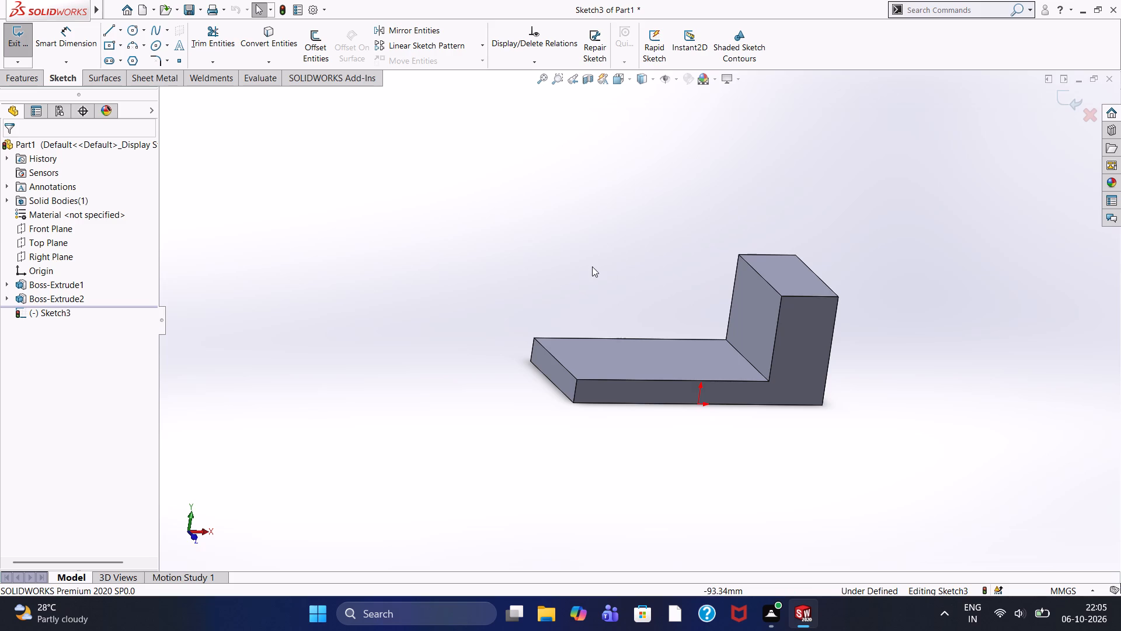
{"action": "middle_click_drag", "start_coordinate": [592, 266], "coordinate": [716, 227]}
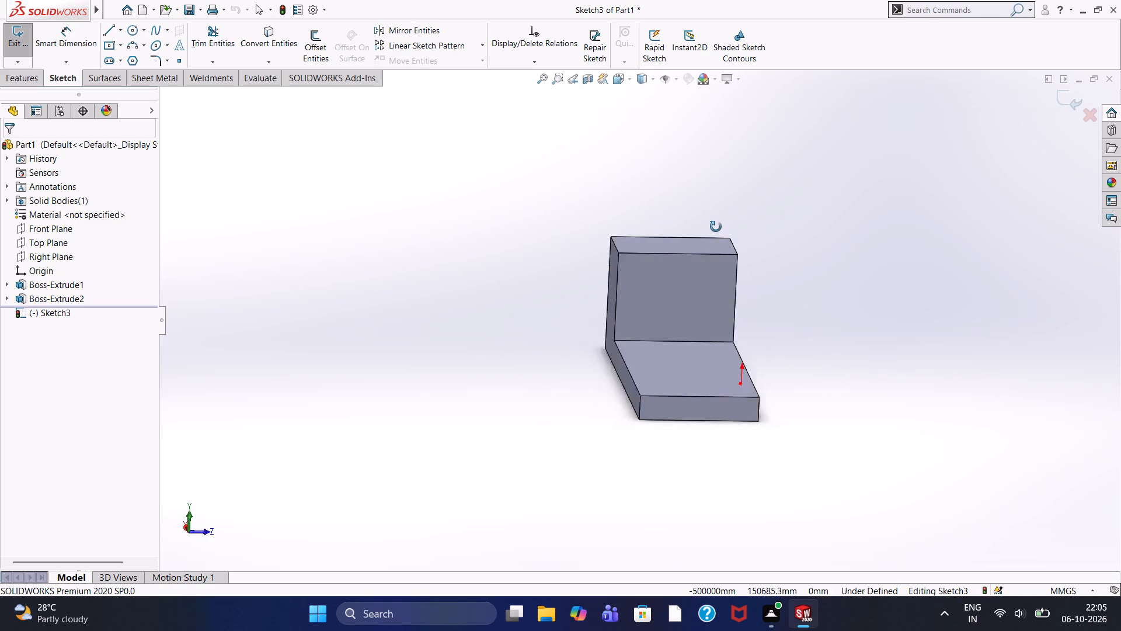
{"action": "middle_click_drag", "start_coordinate": [716, 227], "coordinate": [616, 250]}
{"action": "middle_click", "coordinate": [615, 250]}
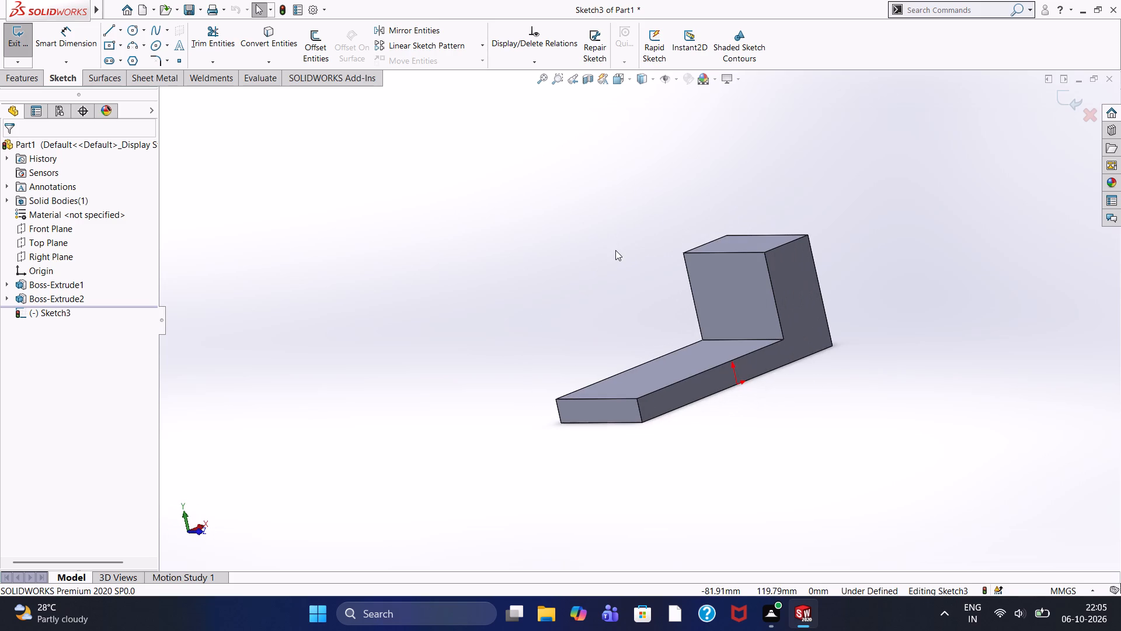
{"action": "middle_click", "coordinate": [615, 250]}
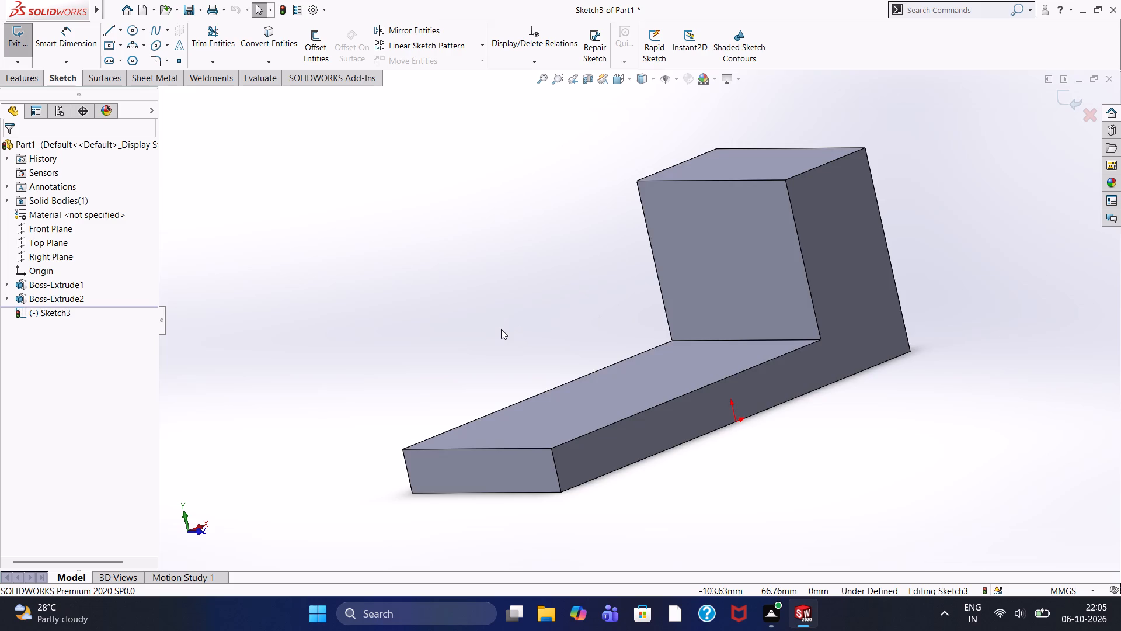
{"action": "scroll", "coordinate": [501, 329], "scroll_direction": "down", "scroll_amount": 2}
{"action": "scroll", "coordinate": [570, 326], "scroll_direction": "up", "scroll_amount": 2}
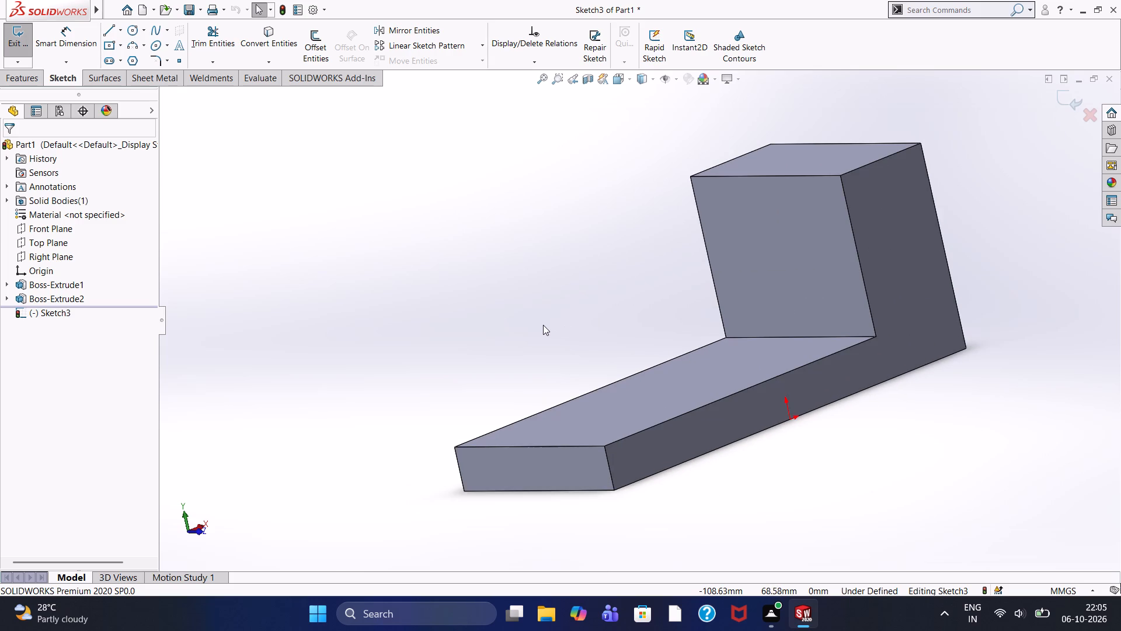
{"action": "middle_click_drag", "start_coordinate": [543, 325], "coordinate": [543, 345]}
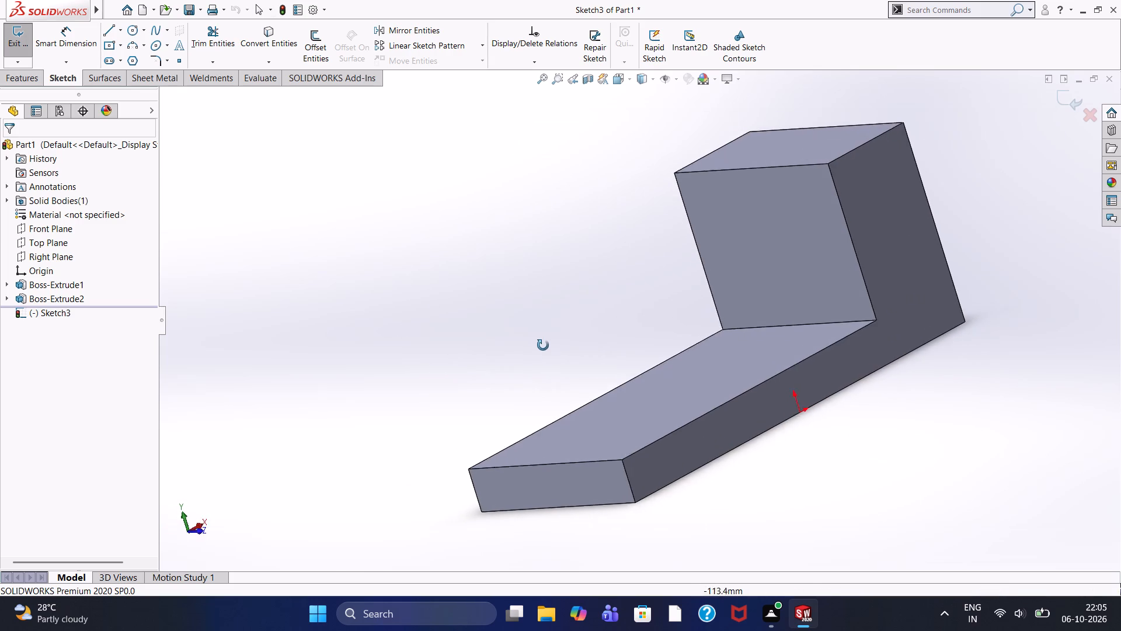
{"action": "middle_click_drag", "start_coordinate": [543, 345], "coordinate": [529, 335]}
{"action": "middle_click", "coordinate": [529, 335]}
{"action": "middle_click", "coordinate": [529, 335]}
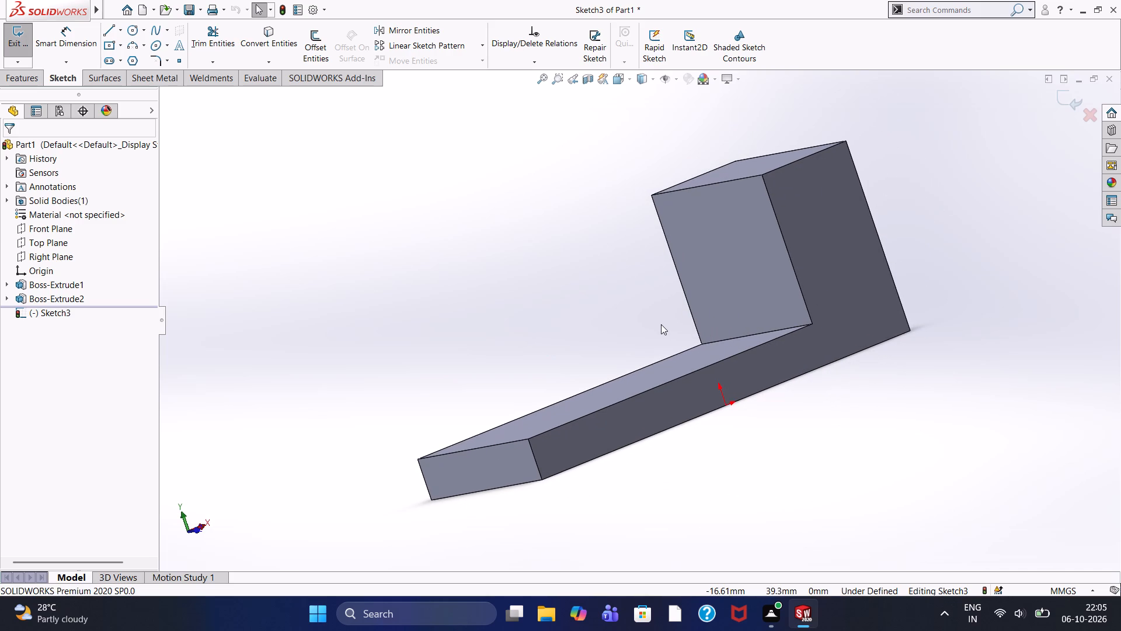
{"action": "scroll", "coordinate": [619, 320], "scroll_direction": "down", "scroll_amount": 4}
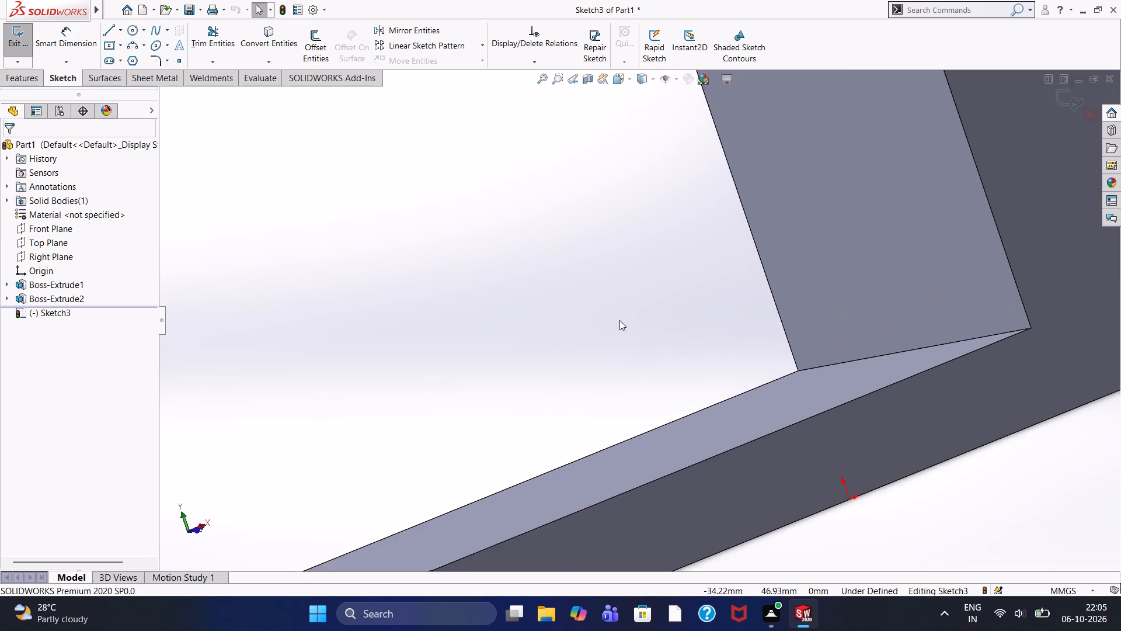
{"action": "scroll", "coordinate": [619, 320], "scroll_direction": "up", "scroll_amount": 3}
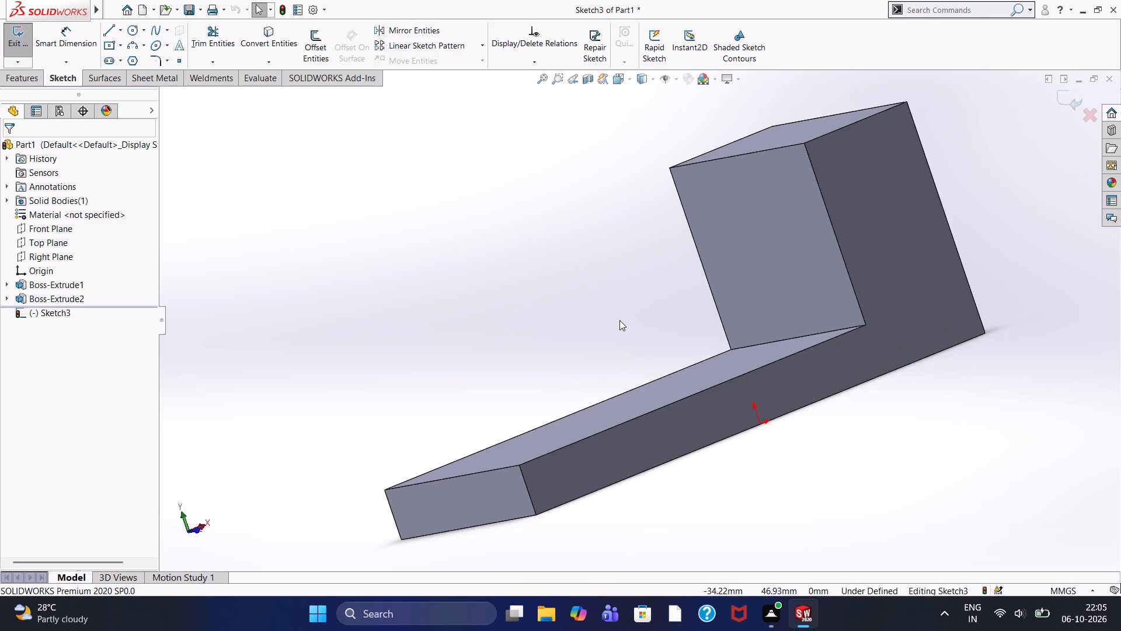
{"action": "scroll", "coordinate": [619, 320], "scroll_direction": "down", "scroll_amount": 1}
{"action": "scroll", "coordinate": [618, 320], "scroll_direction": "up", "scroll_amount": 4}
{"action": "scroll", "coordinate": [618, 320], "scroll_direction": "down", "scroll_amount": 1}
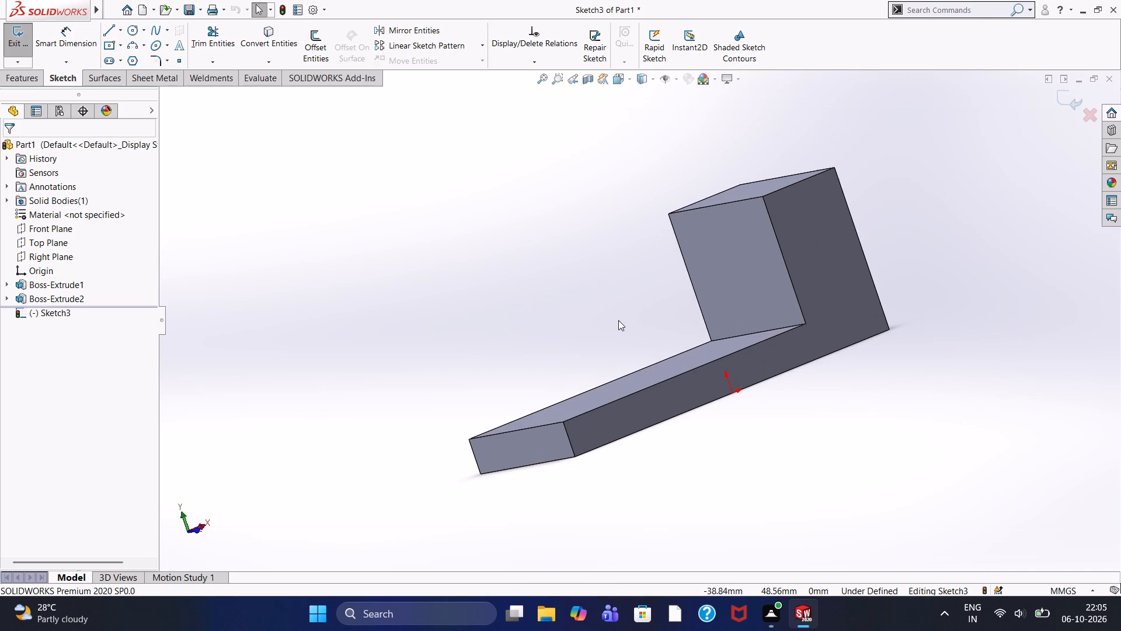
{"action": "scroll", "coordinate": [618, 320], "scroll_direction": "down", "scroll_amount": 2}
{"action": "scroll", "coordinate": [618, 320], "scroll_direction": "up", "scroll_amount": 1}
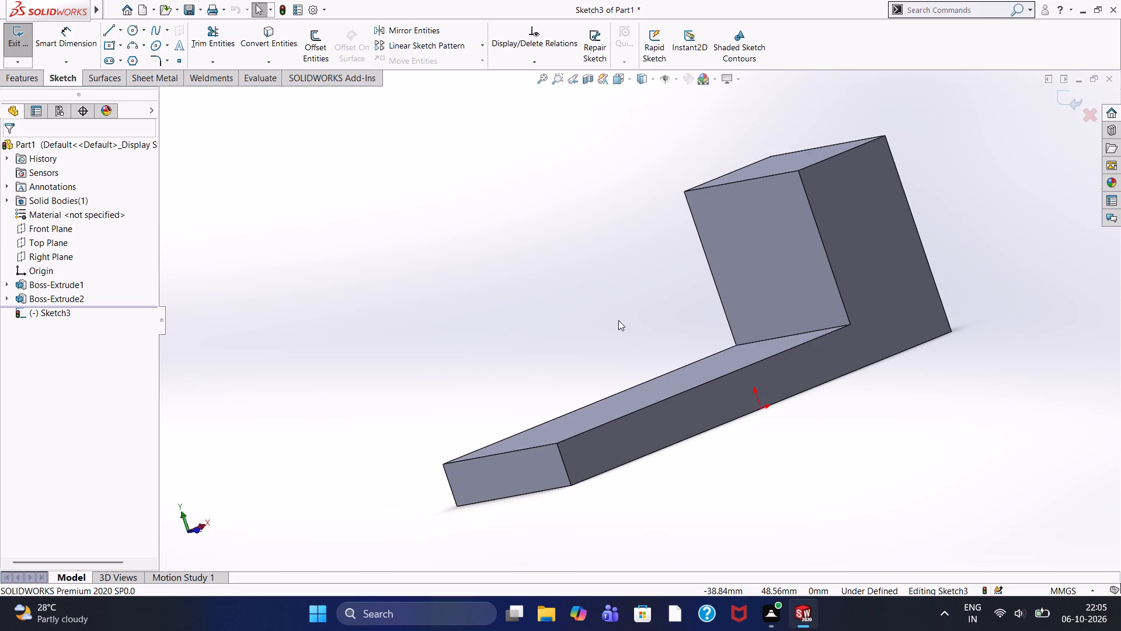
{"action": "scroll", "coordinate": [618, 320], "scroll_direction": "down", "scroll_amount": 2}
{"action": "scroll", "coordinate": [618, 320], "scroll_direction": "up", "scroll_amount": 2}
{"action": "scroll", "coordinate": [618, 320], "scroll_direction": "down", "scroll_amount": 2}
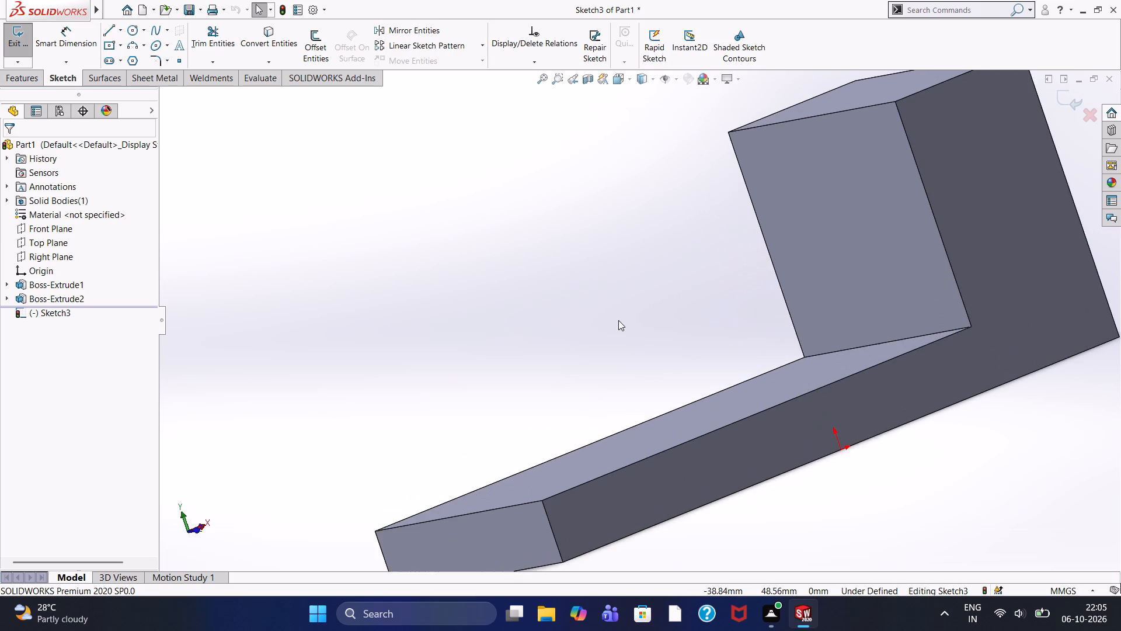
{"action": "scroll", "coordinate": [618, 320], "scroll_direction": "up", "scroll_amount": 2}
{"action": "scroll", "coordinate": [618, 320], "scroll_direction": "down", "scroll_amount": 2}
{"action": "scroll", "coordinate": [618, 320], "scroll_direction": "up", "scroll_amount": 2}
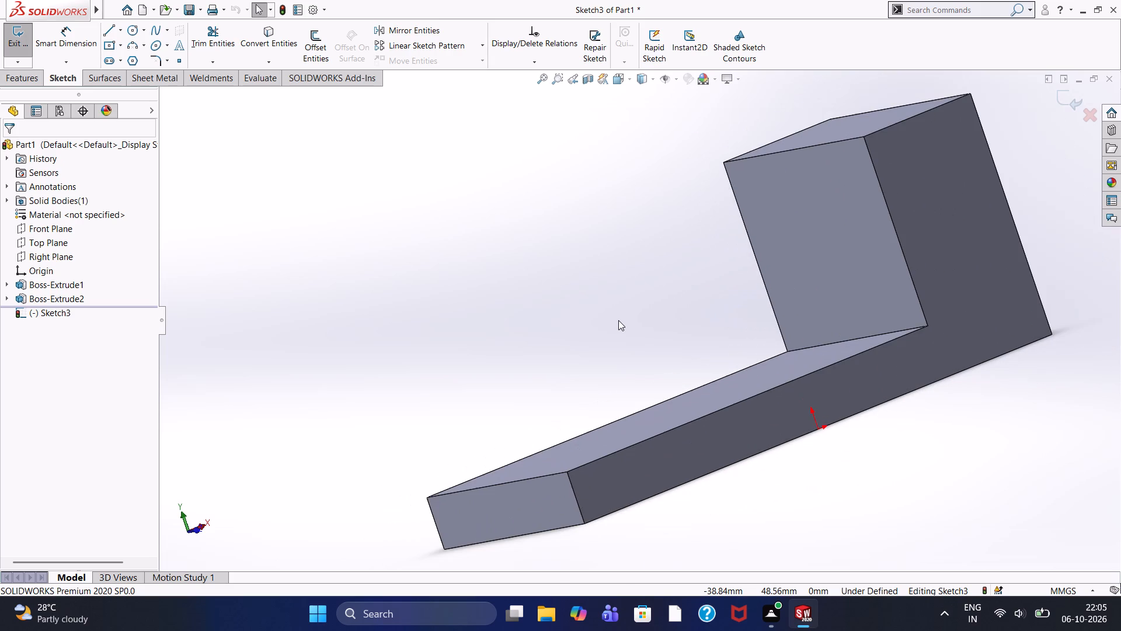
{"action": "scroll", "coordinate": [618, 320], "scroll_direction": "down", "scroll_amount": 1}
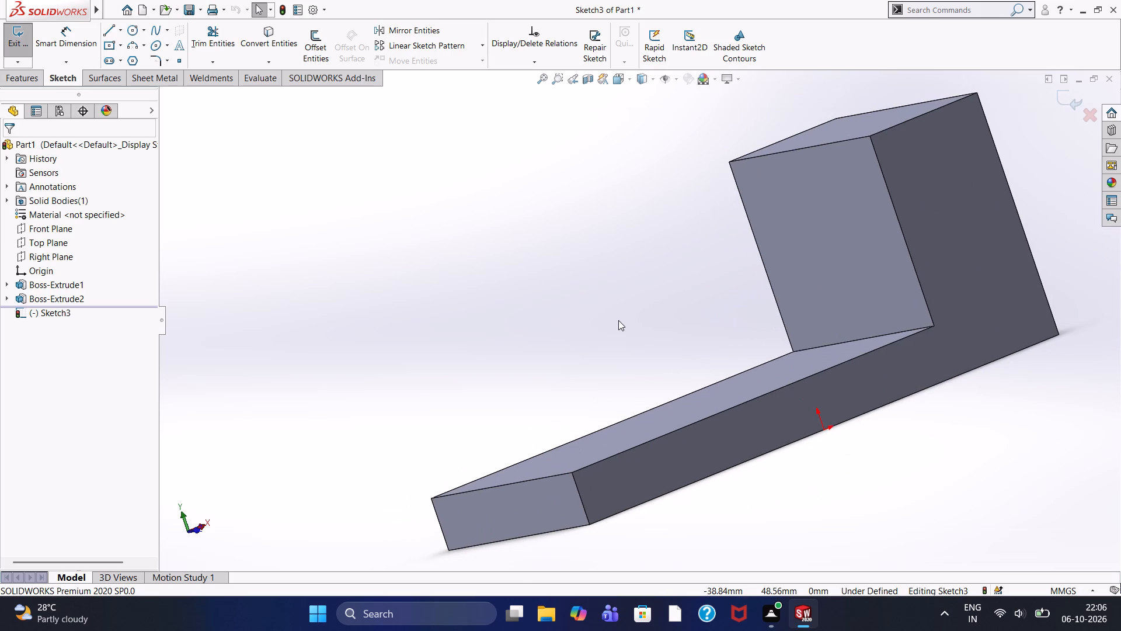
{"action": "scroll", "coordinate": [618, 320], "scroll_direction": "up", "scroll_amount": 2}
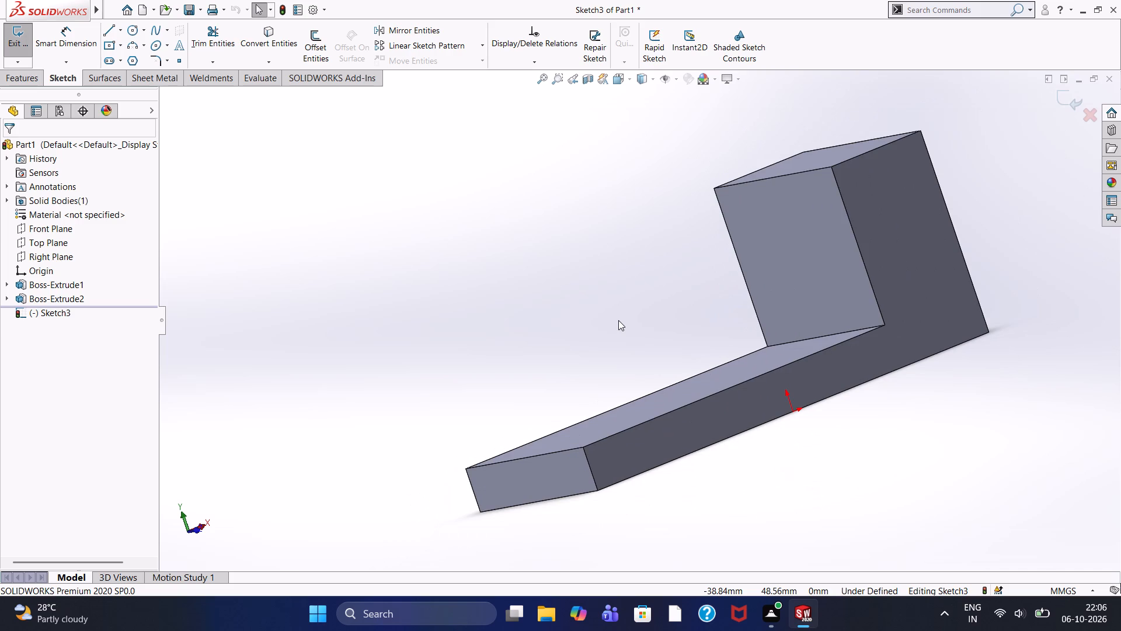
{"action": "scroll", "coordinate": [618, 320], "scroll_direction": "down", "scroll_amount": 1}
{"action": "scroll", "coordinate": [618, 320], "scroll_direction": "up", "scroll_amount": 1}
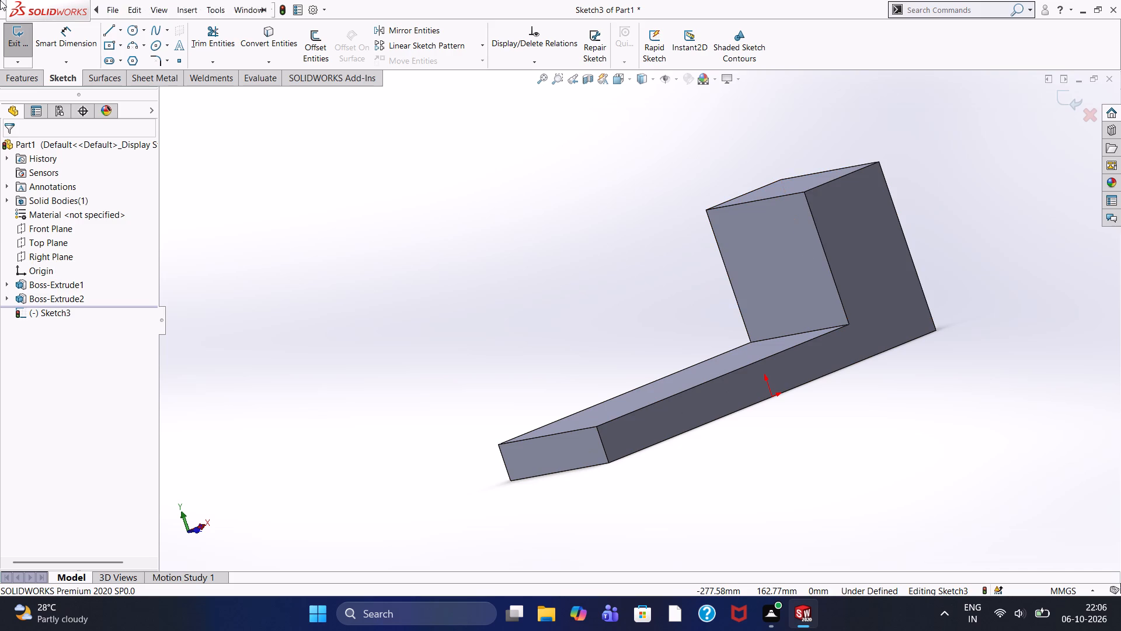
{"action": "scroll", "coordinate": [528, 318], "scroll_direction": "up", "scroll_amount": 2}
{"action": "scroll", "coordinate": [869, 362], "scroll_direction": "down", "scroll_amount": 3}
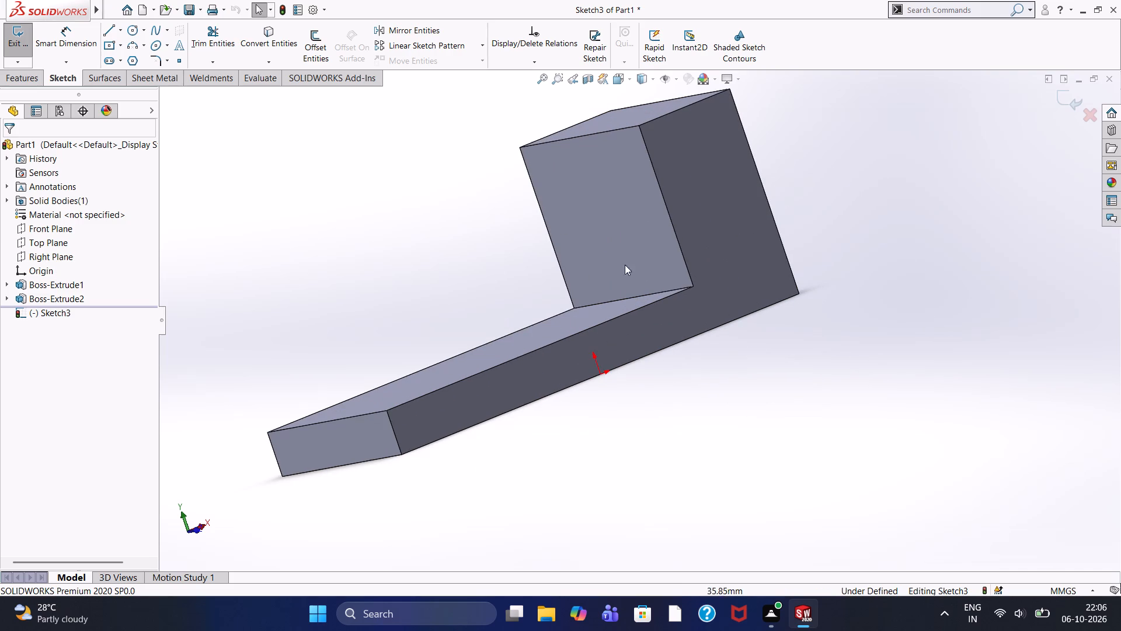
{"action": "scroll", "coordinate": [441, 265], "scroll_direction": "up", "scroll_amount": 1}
Examine the upright block, base plate and underside from several angles and distances with the side-face sketch still open.
{"action": "middle_click_drag", "start_coordinate": [440, 265], "coordinate": [456, 249]}
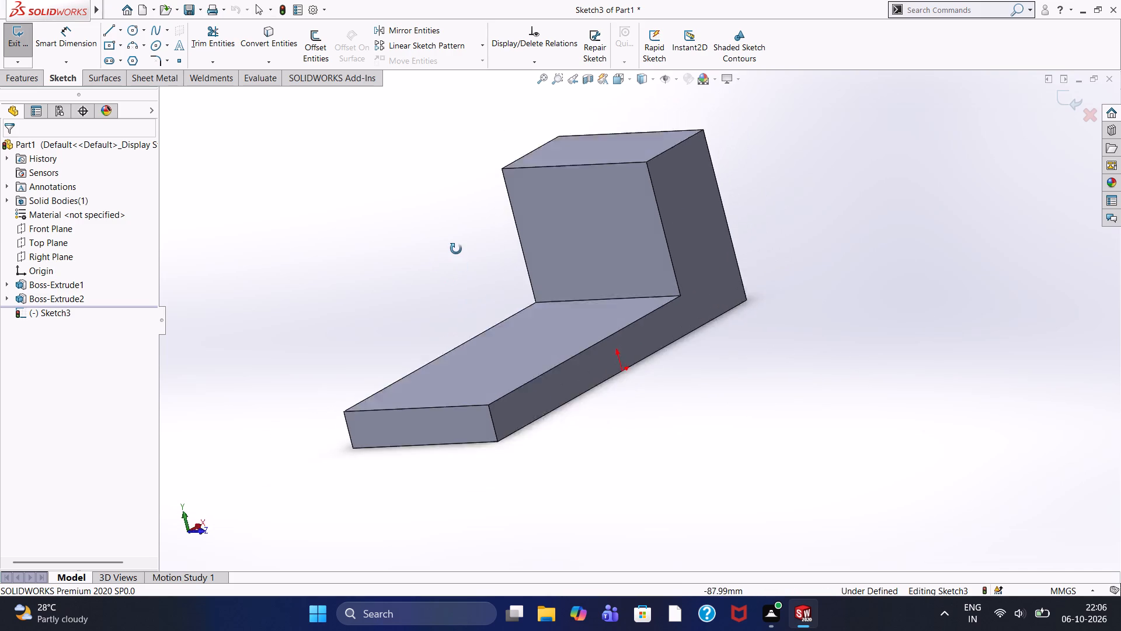
{"action": "middle_click_drag", "start_coordinate": [456, 249], "coordinate": [455, 244]}
{"action": "scroll", "coordinate": [455, 245], "scroll_direction": "up", "scroll_amount": 2}
{"action": "scroll", "coordinate": [516, 265], "scroll_direction": "down", "scroll_amount": 1}
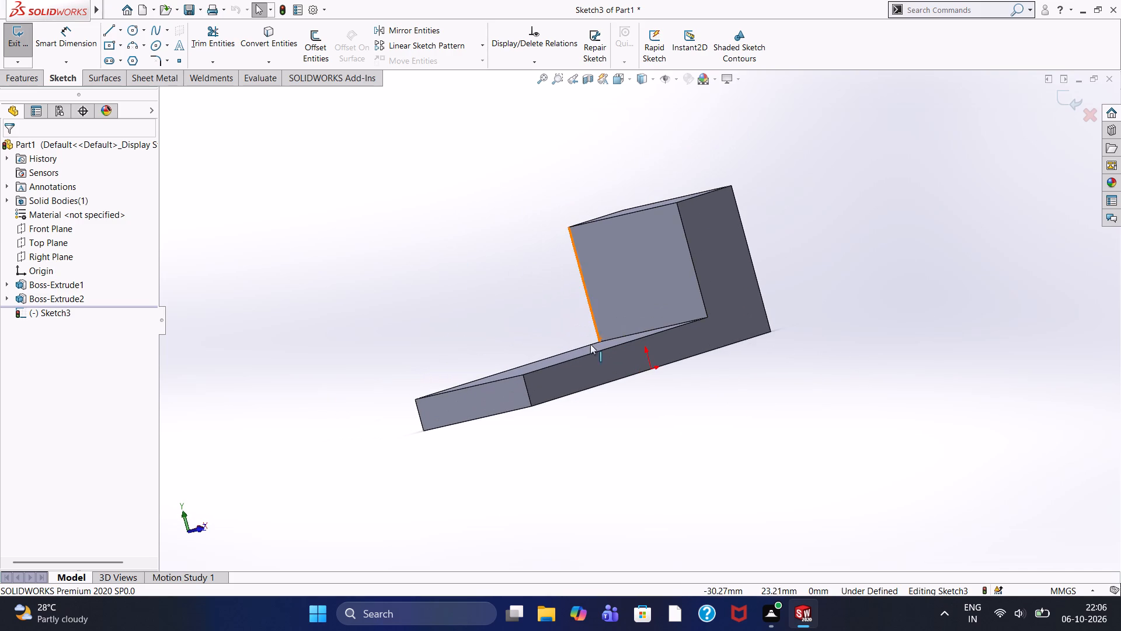
{"action": "scroll", "coordinate": [521, 297], "scroll_direction": "down", "scroll_amount": 1}
{"action": "scroll", "coordinate": [521, 297], "scroll_direction": "up", "scroll_amount": 3}
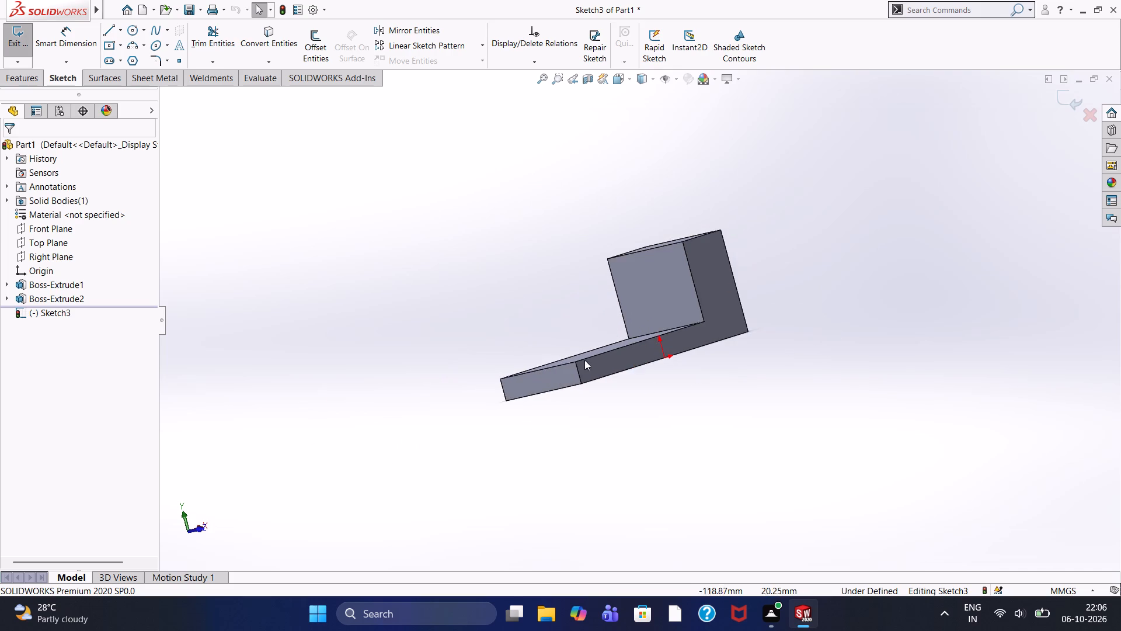
{"action": "scroll", "coordinate": [580, 344], "scroll_direction": "down", "scroll_amount": 5}
{"action": "scroll", "coordinate": [592, 334], "scroll_direction": "up", "scroll_amount": 4}
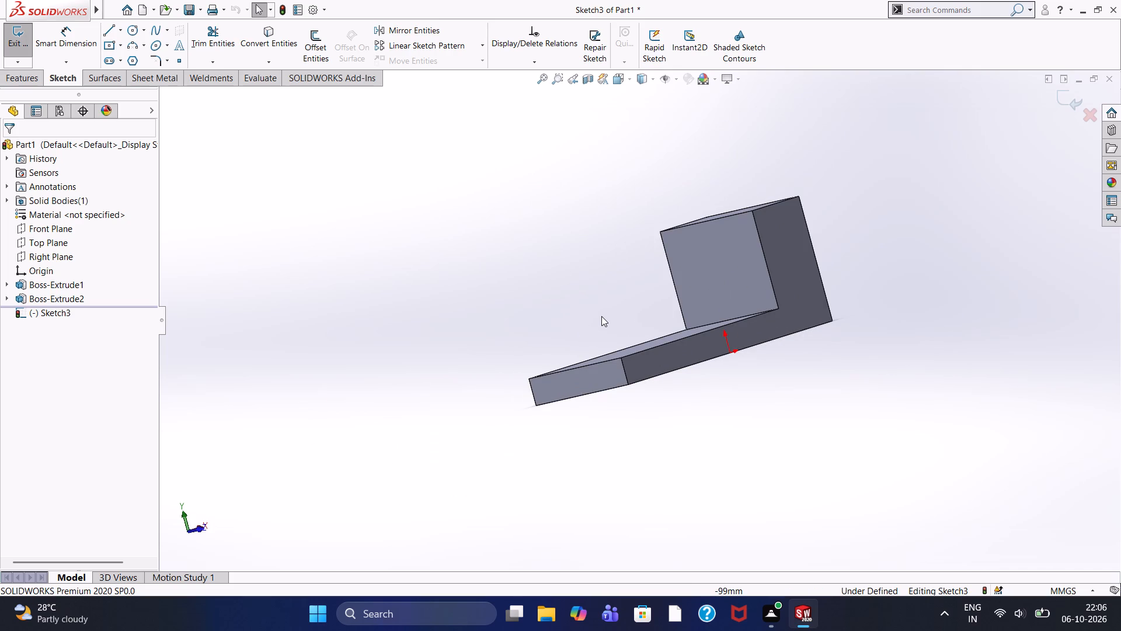
{"action": "scroll", "coordinate": [601, 316], "scroll_direction": "up", "scroll_amount": 2}
{"action": "scroll", "coordinate": [601, 316], "scroll_direction": "down", "scroll_amount": 4}
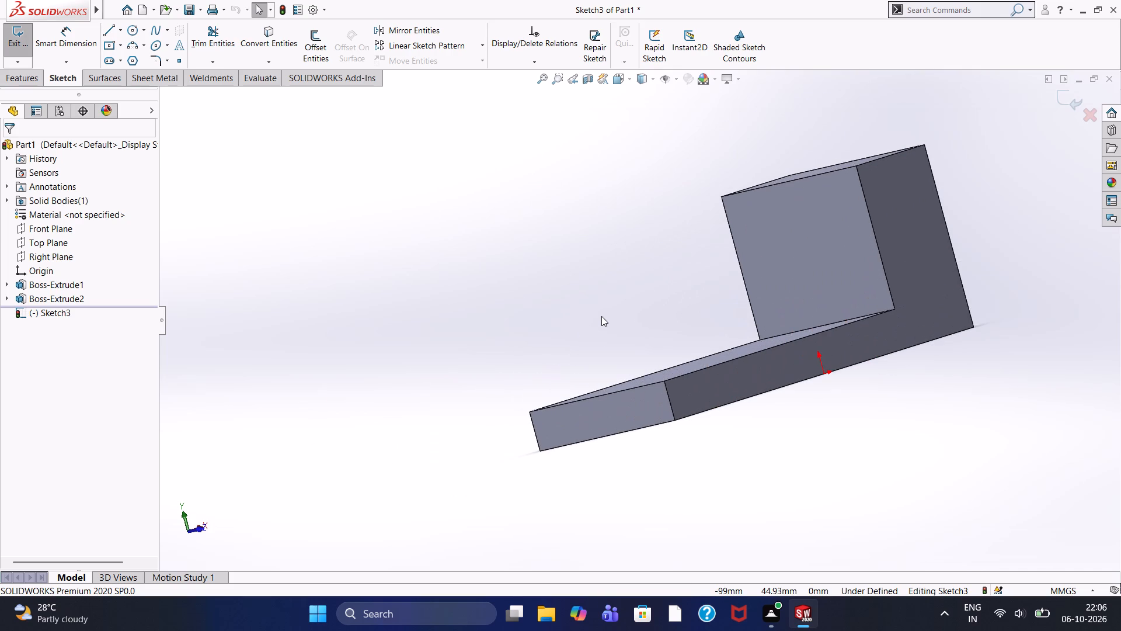
{"action": "scroll", "coordinate": [699, 323], "scroll_direction": "down", "scroll_amount": 3}
{"action": "scroll", "coordinate": [699, 323], "scroll_direction": "up", "scroll_amount": 3}
{"action": "middle_click_drag", "start_coordinate": [628, 292], "coordinate": [627, 292]}
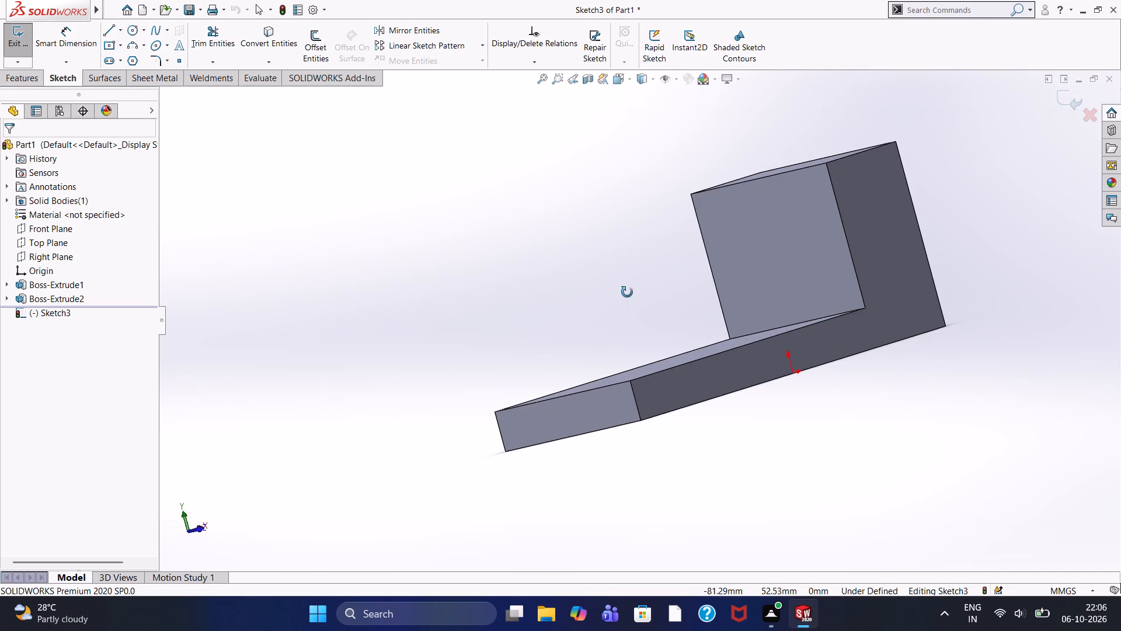
{"action": "middle_click_drag", "start_coordinate": [627, 292], "coordinate": [570, 466]}
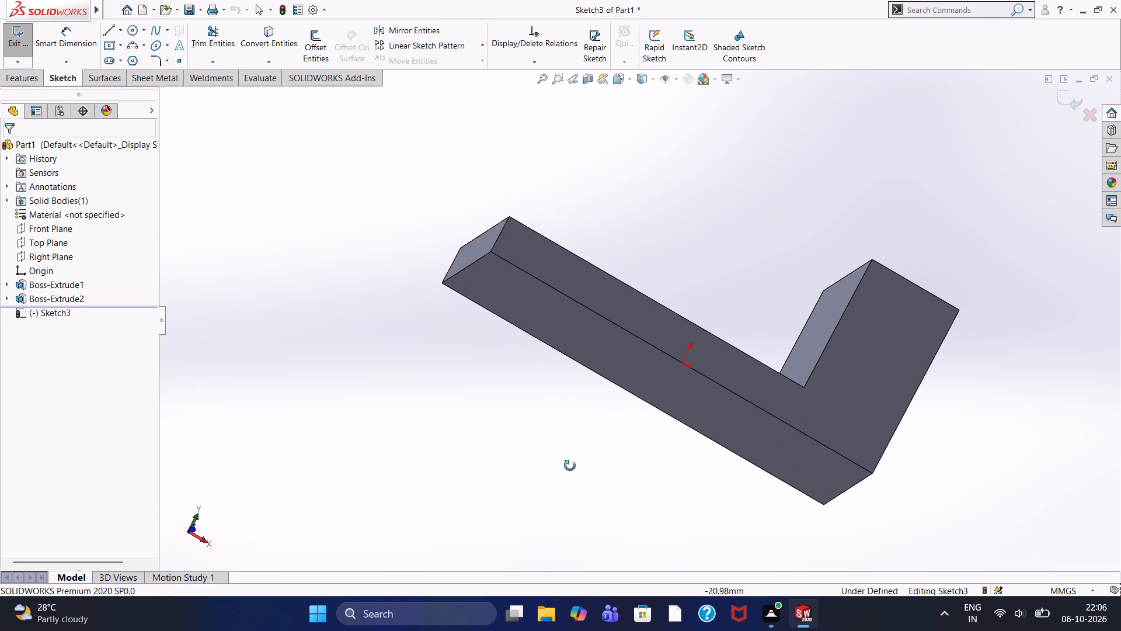
{"action": "middle_click_drag", "start_coordinate": [570, 466], "coordinate": [573, 463]}
View the L-shaped side face of the part face-on, and leave nothing selected.
{"action": "left_click", "coordinate": [604, 287]}
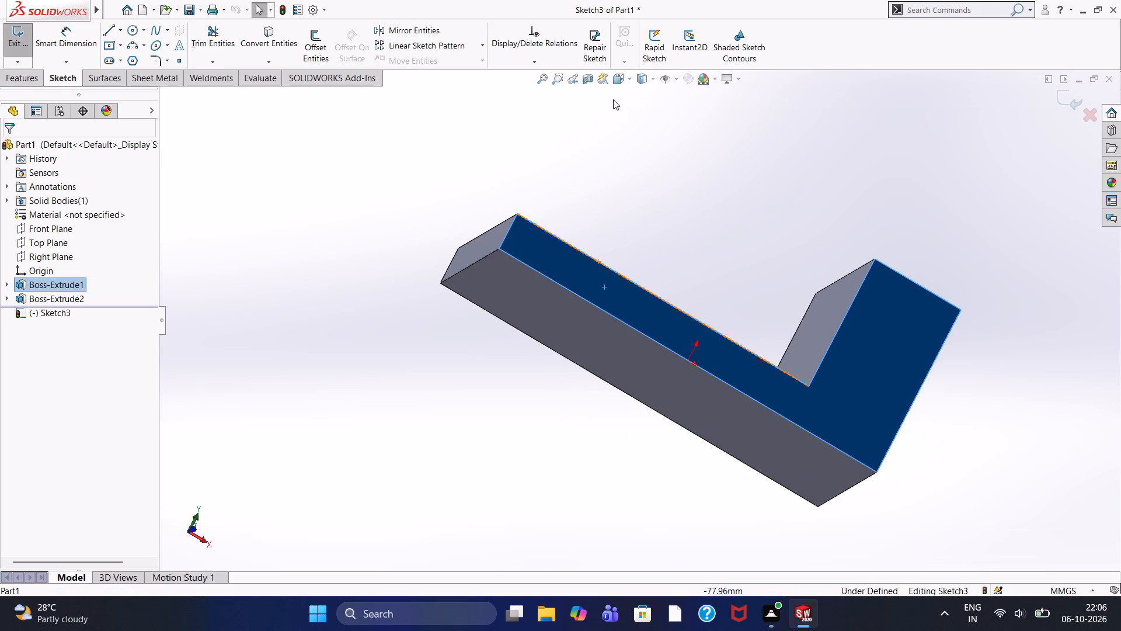
{"action": "left_click", "coordinate": [629, 81]}
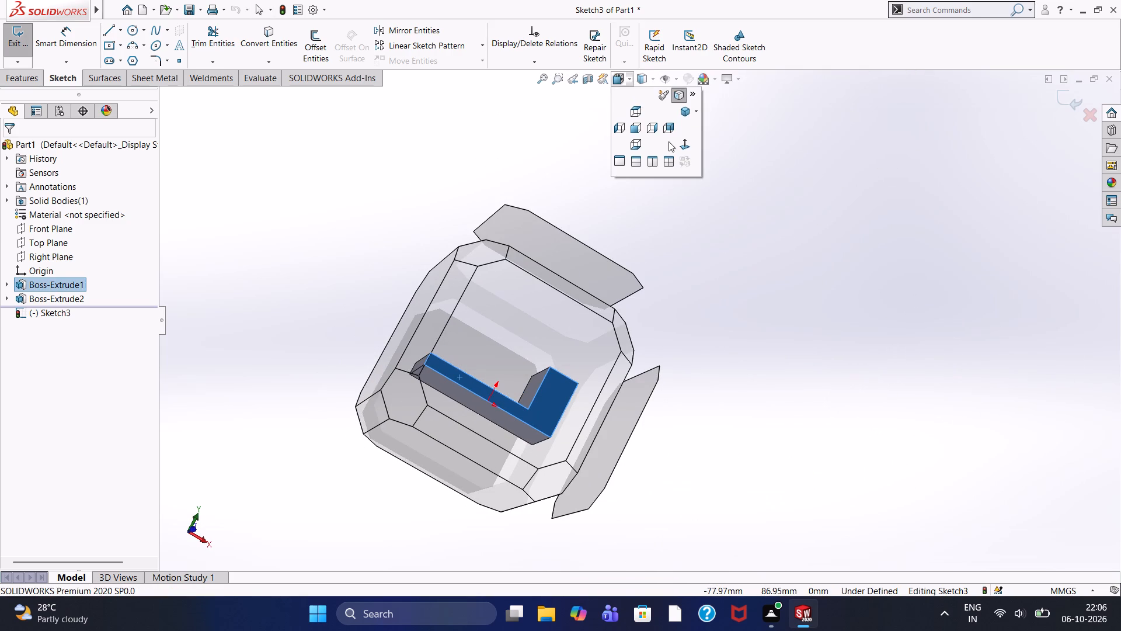
{"action": "left_click", "coordinate": [679, 143]}
{"action": "left_click", "coordinate": [576, 234]}
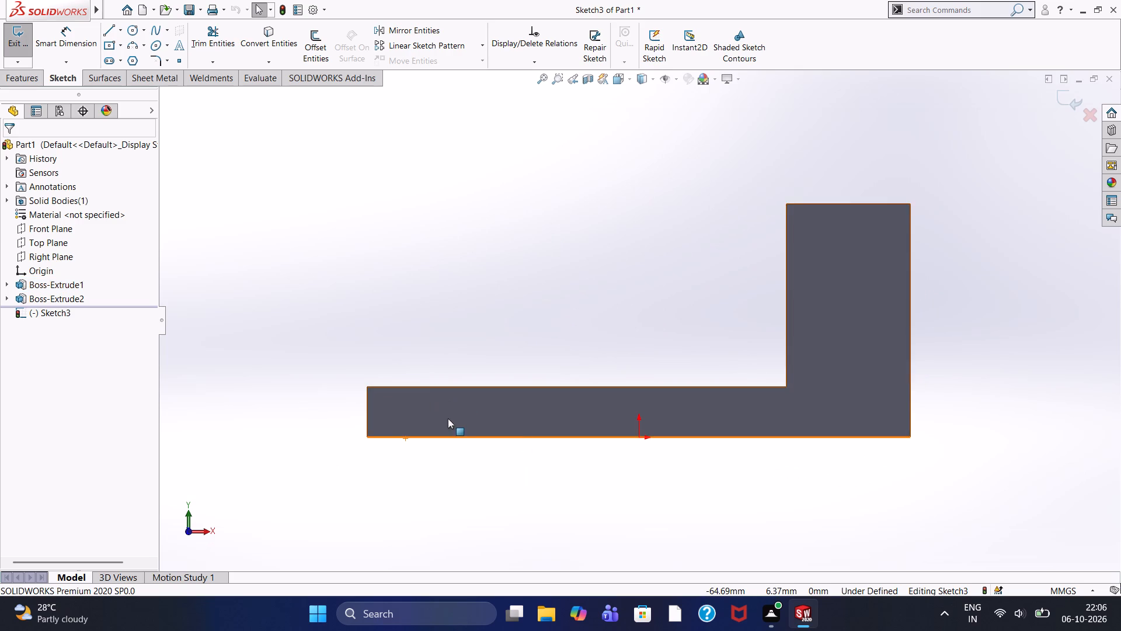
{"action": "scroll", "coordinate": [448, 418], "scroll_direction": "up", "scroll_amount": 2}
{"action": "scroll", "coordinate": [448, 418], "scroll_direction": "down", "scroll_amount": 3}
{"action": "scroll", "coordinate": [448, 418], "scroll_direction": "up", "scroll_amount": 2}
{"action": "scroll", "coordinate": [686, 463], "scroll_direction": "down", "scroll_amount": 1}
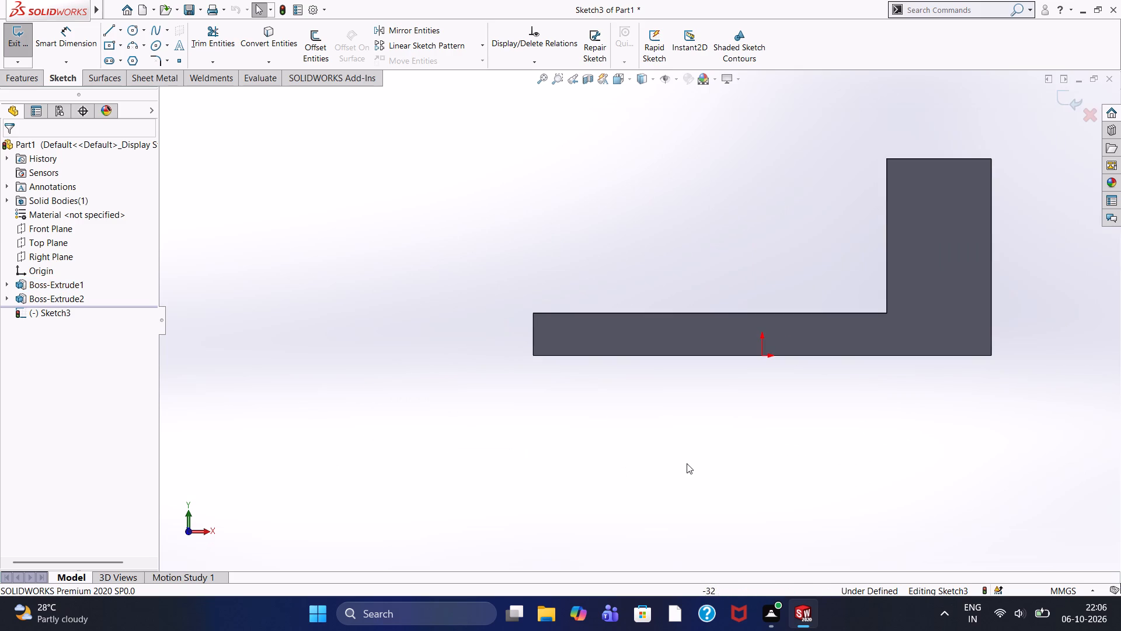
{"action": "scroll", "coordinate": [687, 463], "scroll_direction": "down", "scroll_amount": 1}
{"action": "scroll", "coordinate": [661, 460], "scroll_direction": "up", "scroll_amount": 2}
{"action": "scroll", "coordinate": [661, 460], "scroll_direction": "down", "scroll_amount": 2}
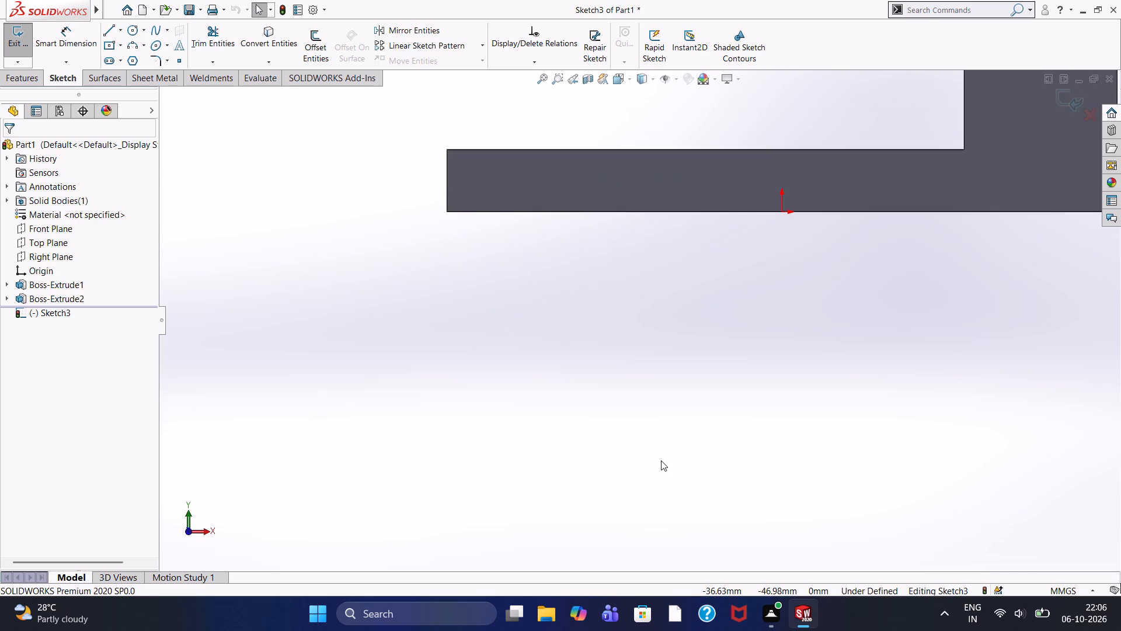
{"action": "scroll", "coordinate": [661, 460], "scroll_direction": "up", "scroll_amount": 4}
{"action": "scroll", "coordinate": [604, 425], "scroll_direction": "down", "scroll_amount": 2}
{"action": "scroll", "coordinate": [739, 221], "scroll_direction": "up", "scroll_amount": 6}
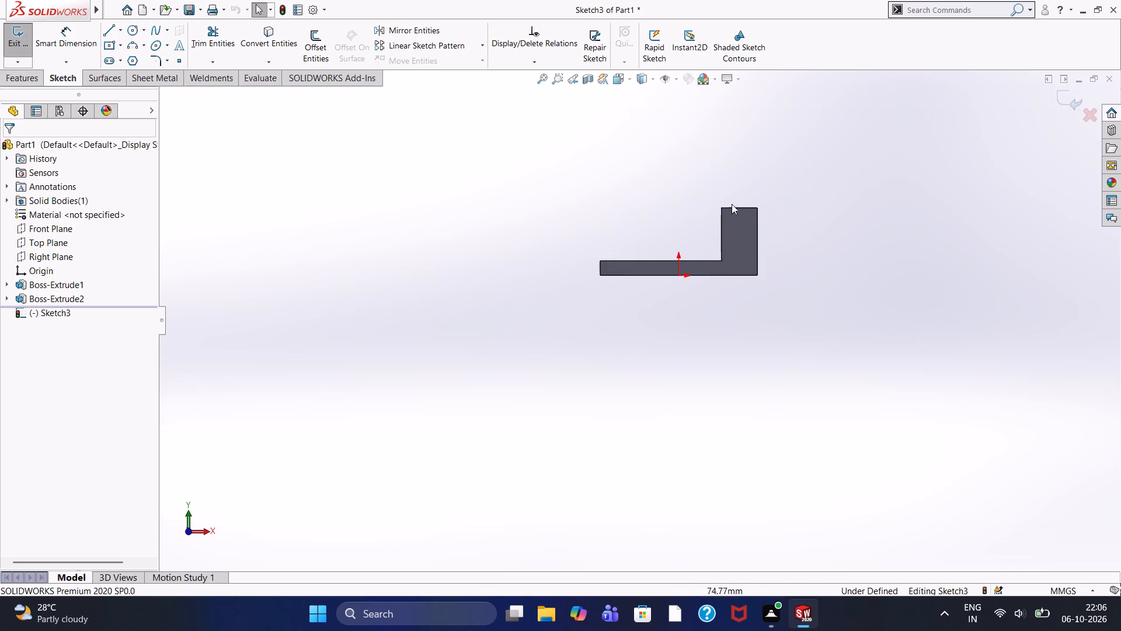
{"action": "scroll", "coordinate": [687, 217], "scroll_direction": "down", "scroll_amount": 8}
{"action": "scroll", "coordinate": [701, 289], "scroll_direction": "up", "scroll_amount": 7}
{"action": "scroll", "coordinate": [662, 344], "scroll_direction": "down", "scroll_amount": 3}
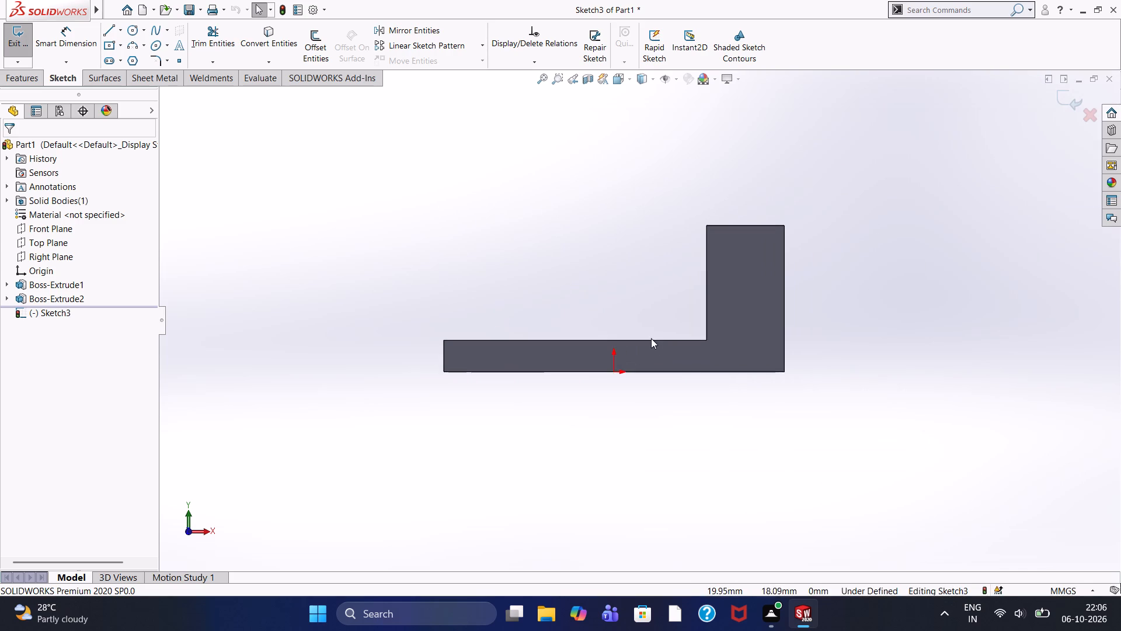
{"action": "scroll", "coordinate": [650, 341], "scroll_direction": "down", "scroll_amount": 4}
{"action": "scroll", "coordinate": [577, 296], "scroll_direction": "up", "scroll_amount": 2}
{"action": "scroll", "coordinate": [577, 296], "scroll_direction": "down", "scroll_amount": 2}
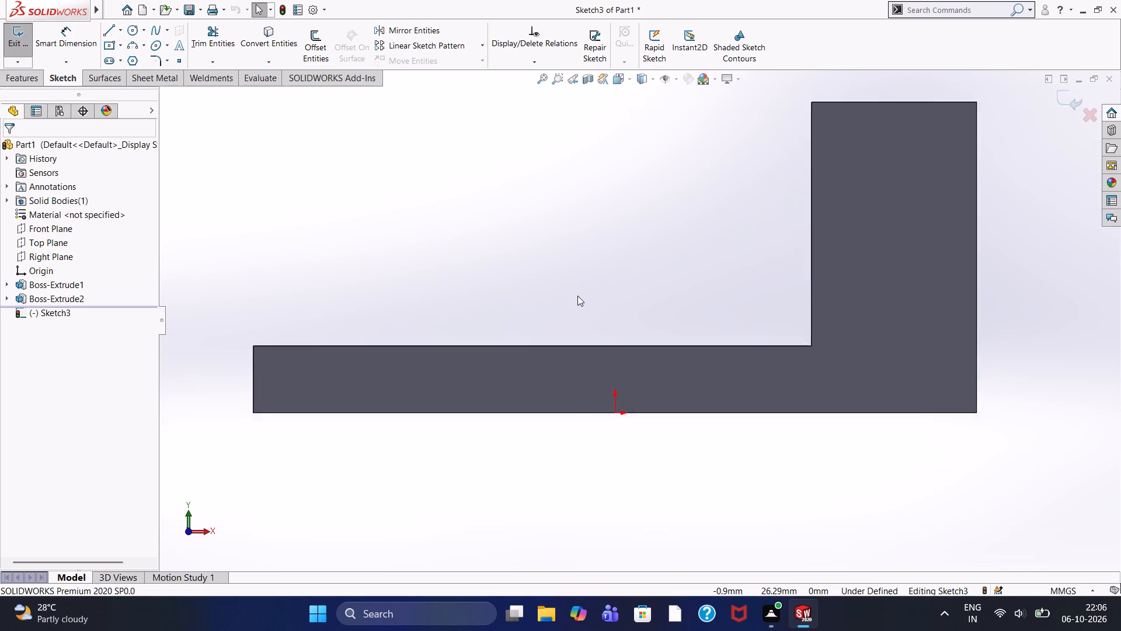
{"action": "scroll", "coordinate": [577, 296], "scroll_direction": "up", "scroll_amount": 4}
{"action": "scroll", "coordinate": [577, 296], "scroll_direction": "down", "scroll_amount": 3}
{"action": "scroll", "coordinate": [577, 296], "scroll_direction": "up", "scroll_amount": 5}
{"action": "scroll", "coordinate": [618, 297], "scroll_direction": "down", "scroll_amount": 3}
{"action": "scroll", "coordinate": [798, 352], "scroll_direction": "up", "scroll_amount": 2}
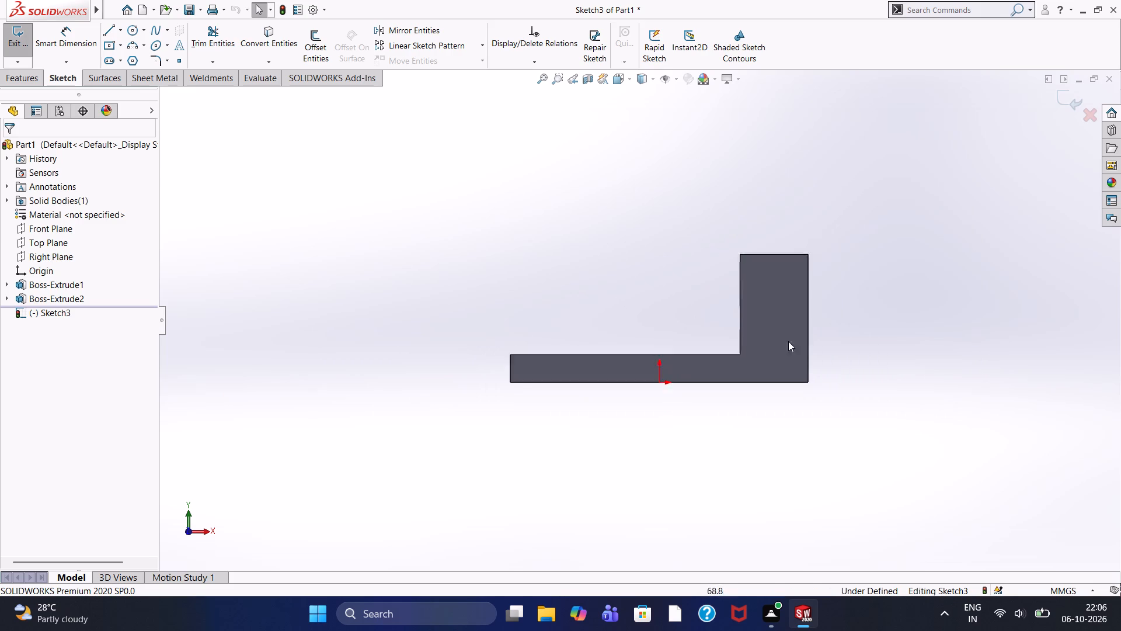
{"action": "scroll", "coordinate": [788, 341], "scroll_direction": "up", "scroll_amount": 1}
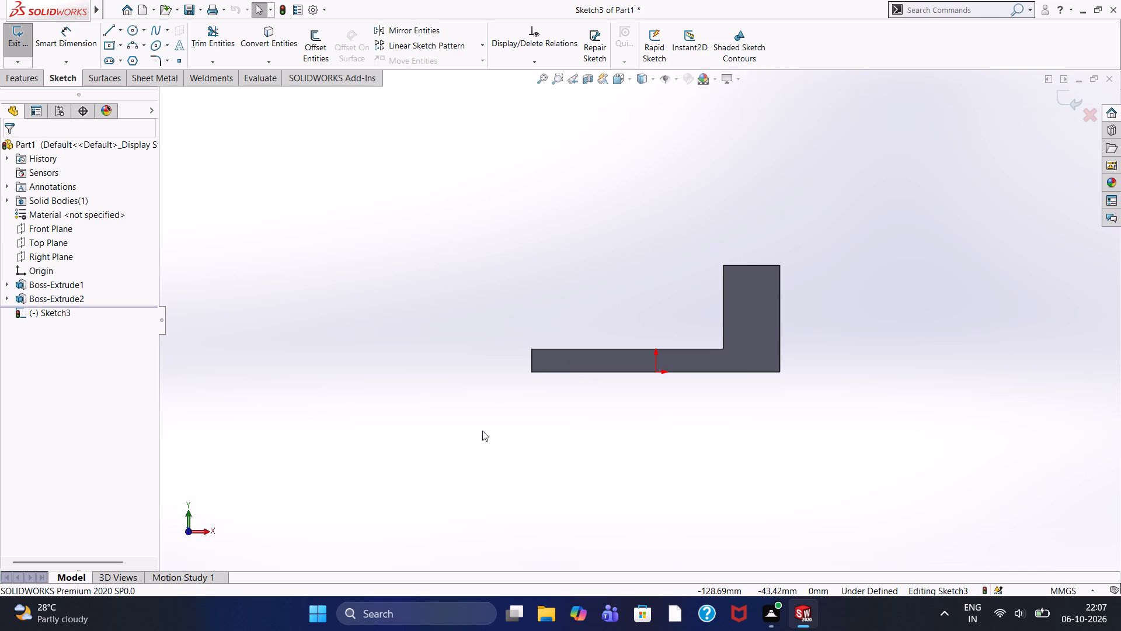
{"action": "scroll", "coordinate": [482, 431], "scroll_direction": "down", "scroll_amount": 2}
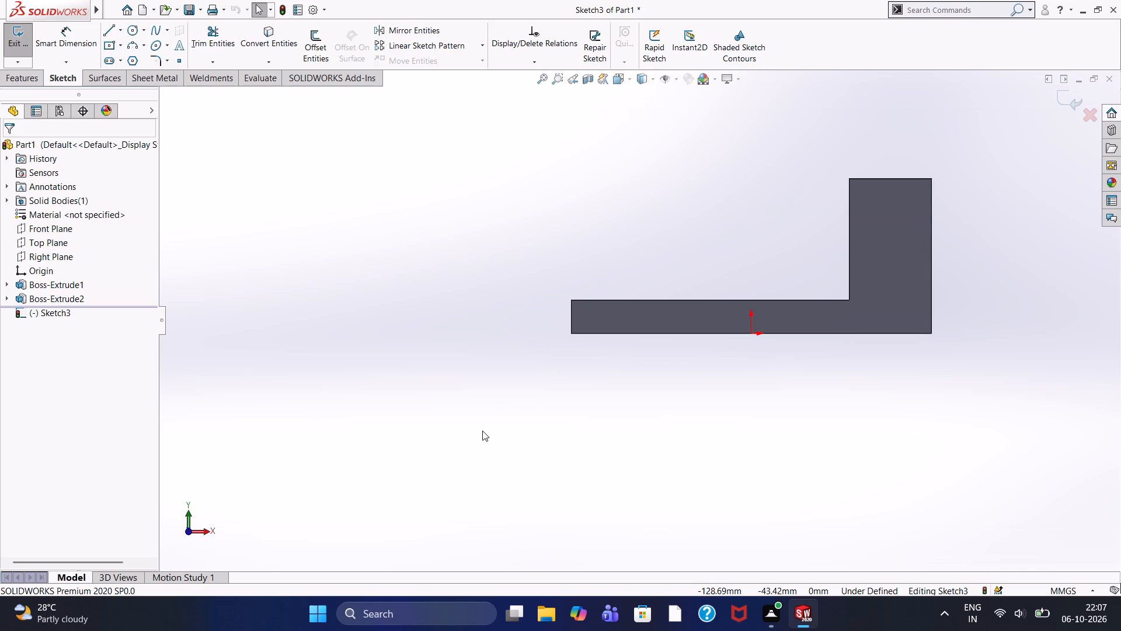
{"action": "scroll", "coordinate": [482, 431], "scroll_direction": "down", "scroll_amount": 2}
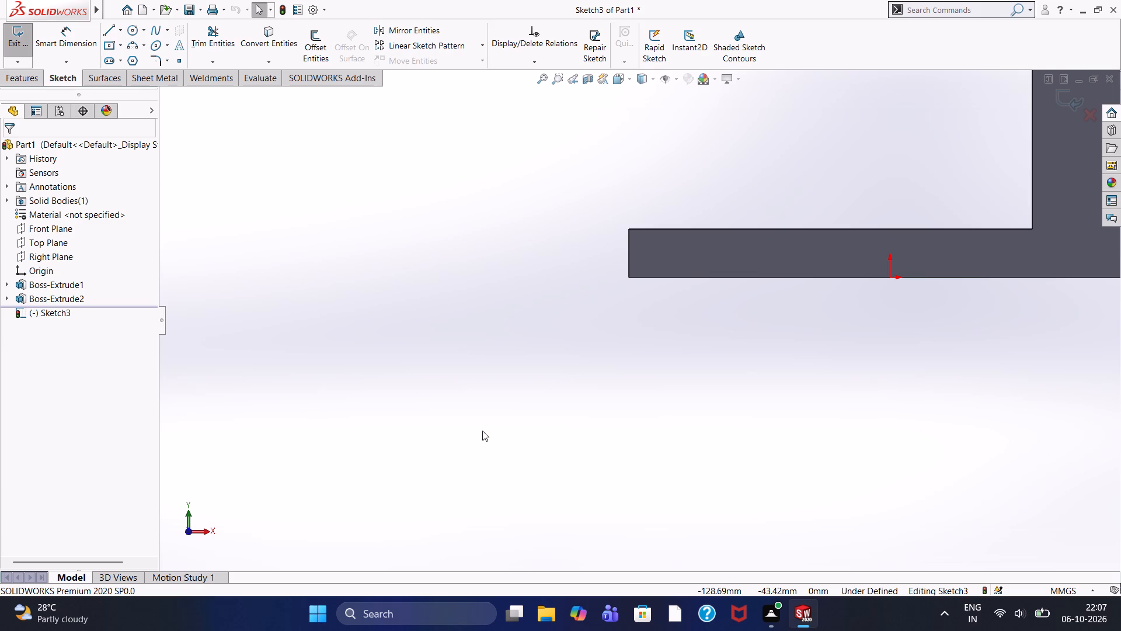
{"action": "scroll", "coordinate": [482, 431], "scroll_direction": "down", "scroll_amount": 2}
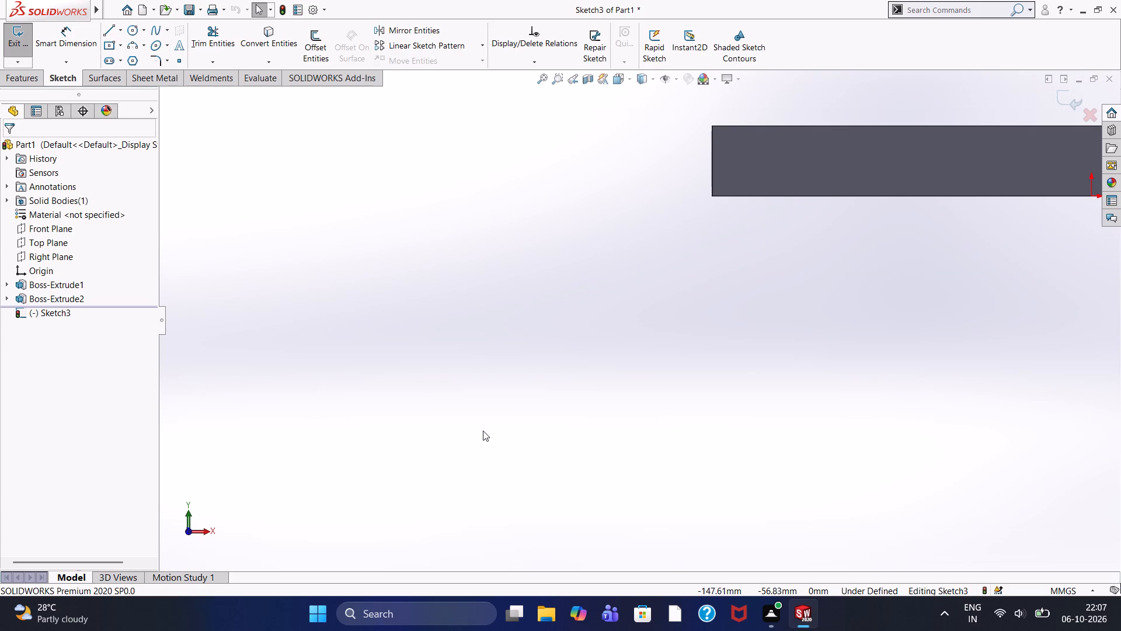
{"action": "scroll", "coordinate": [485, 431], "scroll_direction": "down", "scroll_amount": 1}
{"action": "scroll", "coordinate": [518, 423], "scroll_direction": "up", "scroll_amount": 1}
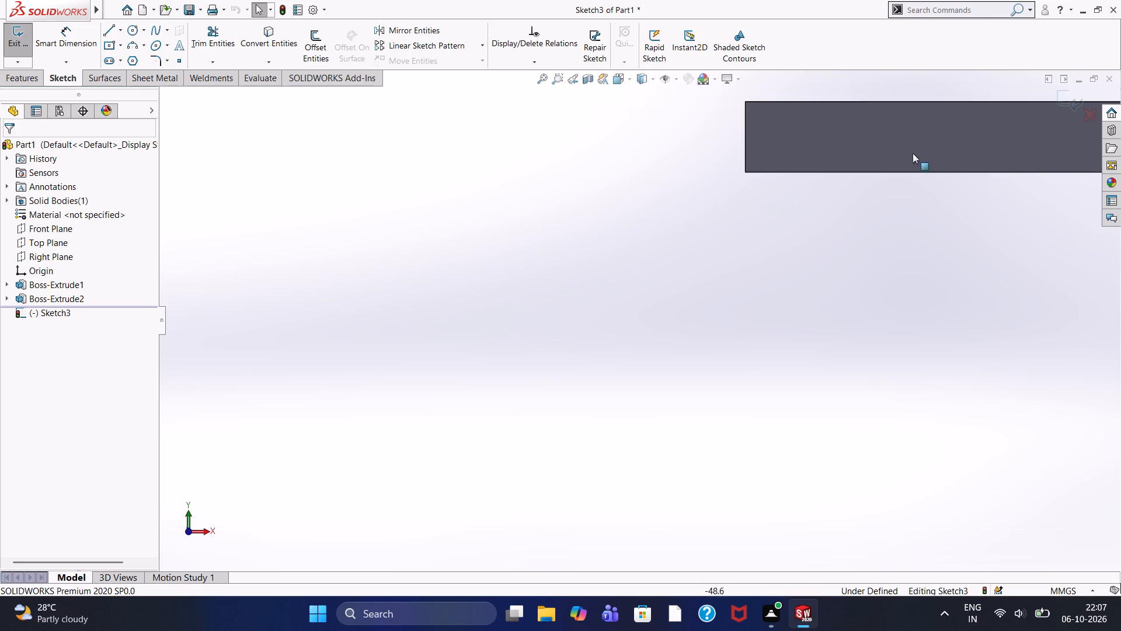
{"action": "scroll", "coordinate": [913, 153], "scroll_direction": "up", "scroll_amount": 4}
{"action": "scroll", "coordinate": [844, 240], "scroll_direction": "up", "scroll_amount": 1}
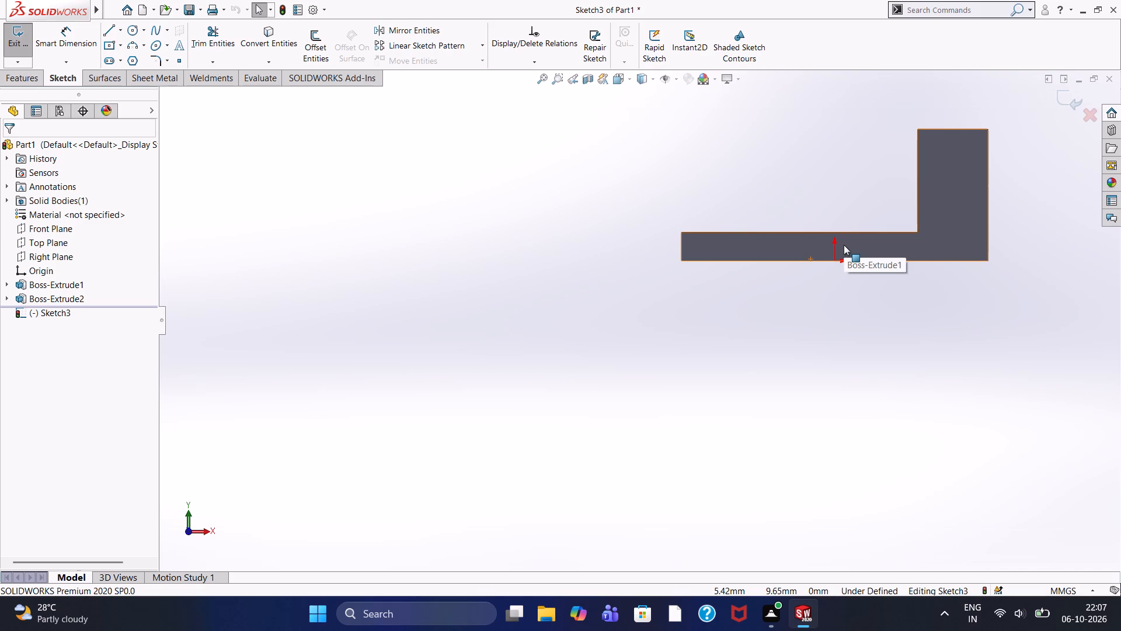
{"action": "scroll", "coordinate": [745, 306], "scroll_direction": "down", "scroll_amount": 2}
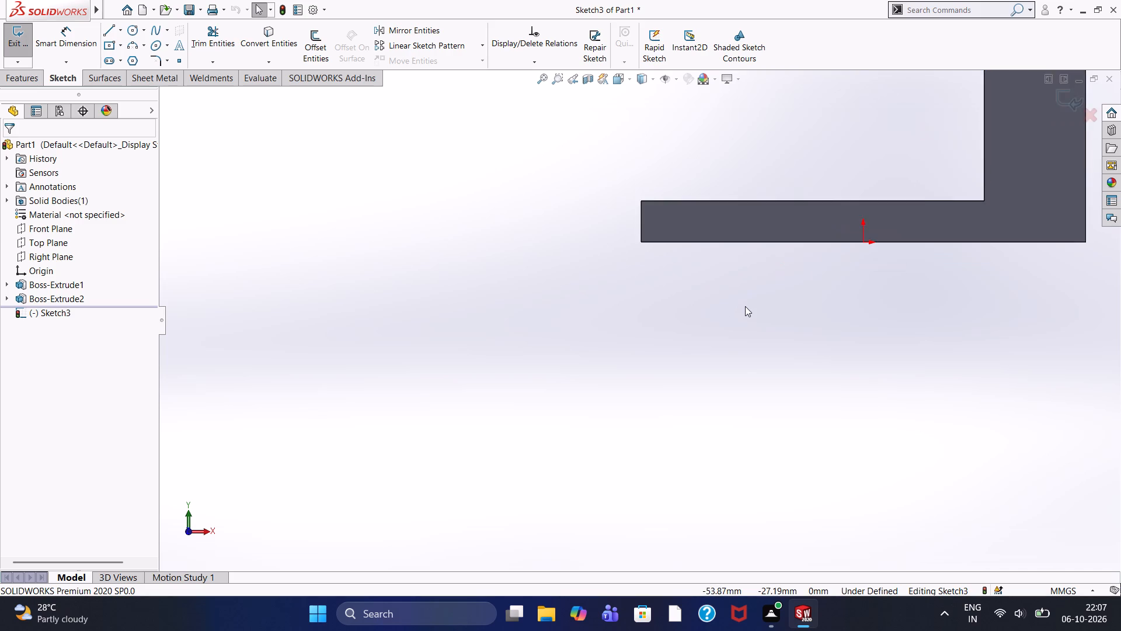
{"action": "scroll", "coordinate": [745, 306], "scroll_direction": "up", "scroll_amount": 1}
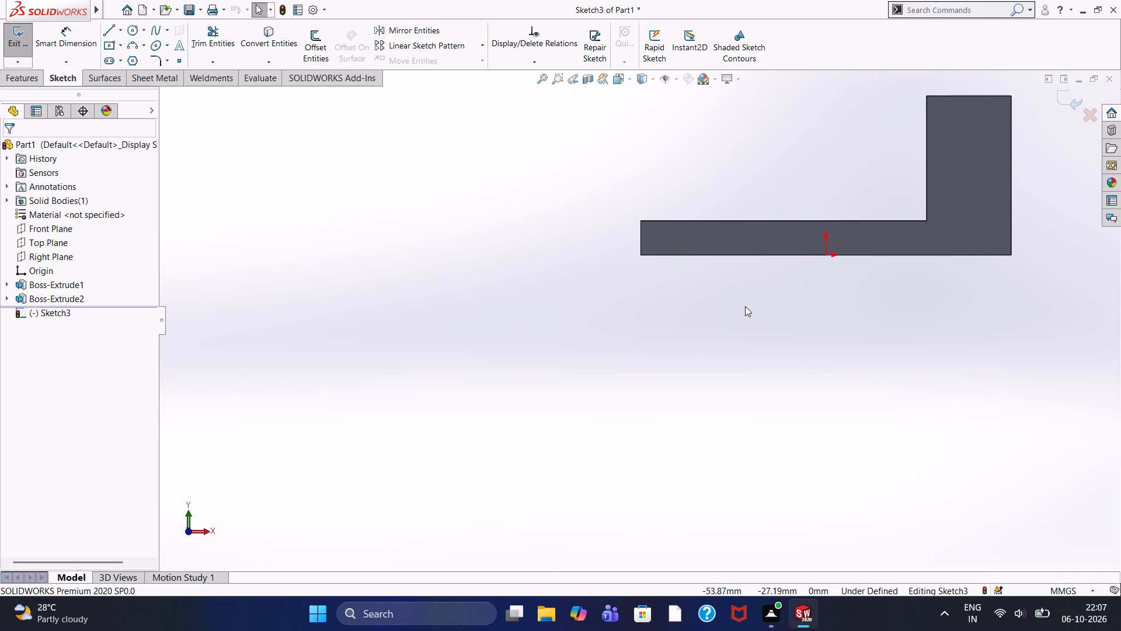
Exit the side-face sketch without drawing anything in it and return to the part's feature tools.
{"action": "middle_click_drag", "start_coordinate": [761, 171], "coordinate": [806, 218]}
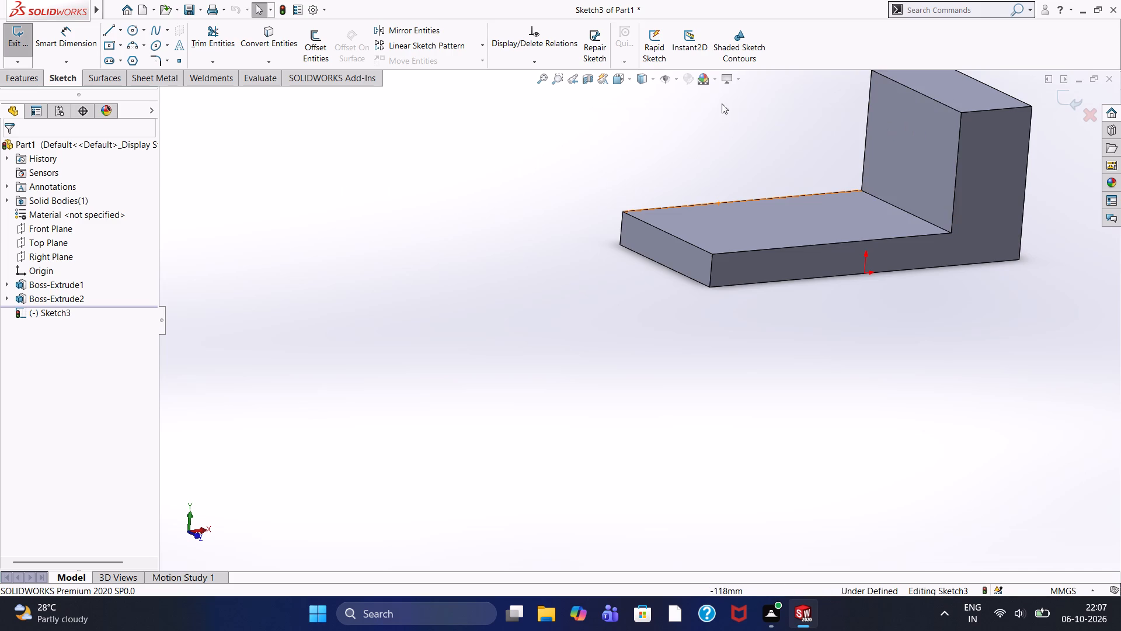
{"action": "left_click", "coordinate": [17, 80]}
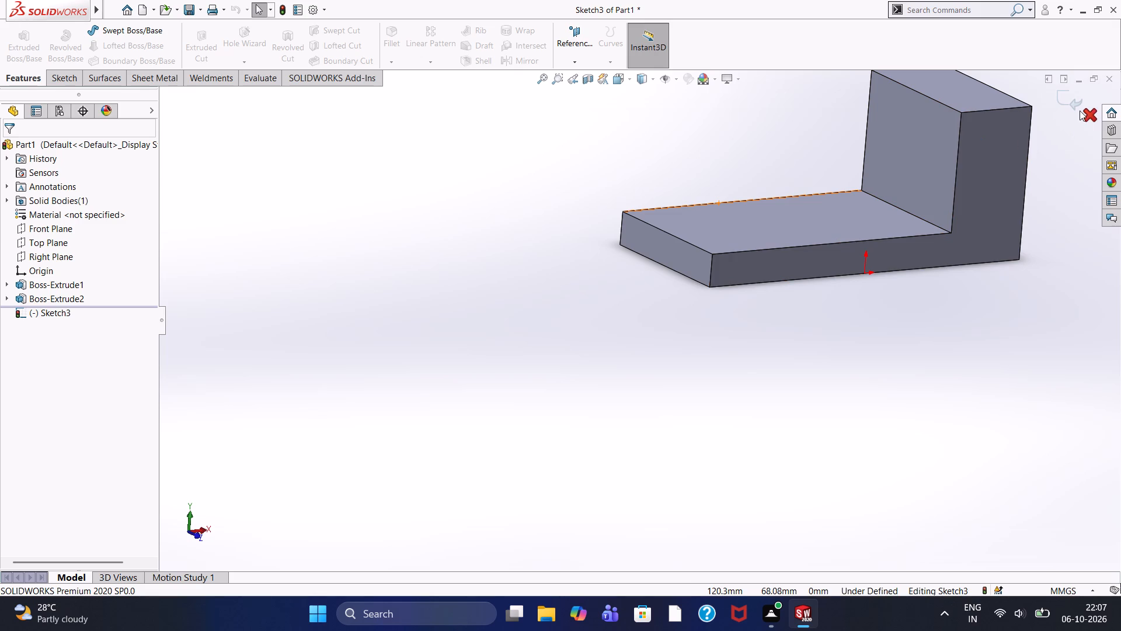
{"action": "left_click", "coordinate": [1071, 106]}
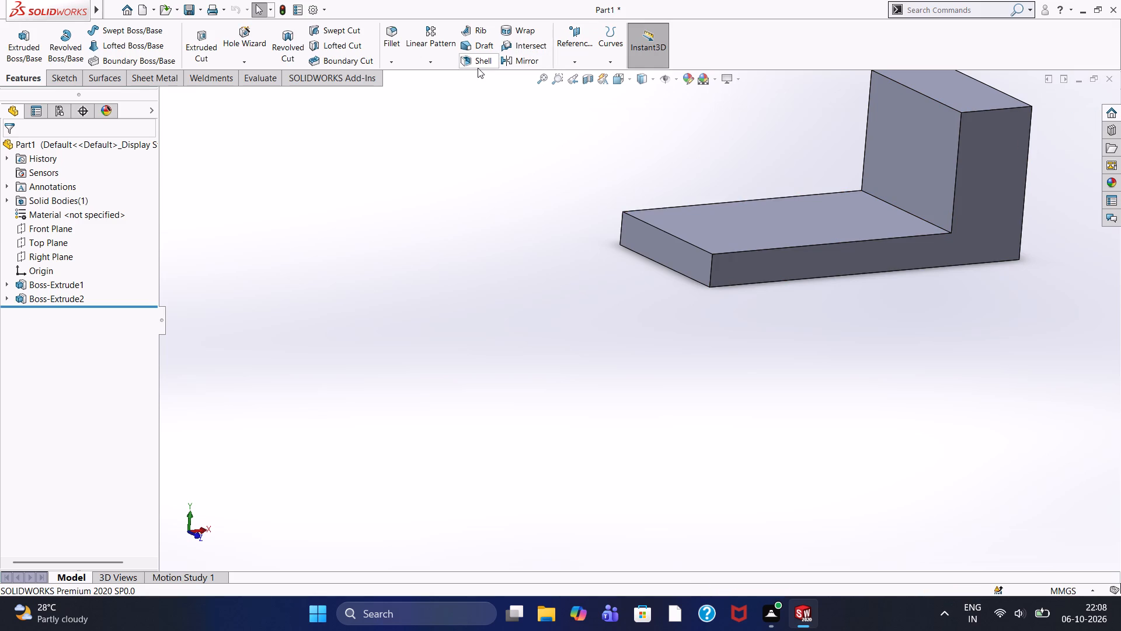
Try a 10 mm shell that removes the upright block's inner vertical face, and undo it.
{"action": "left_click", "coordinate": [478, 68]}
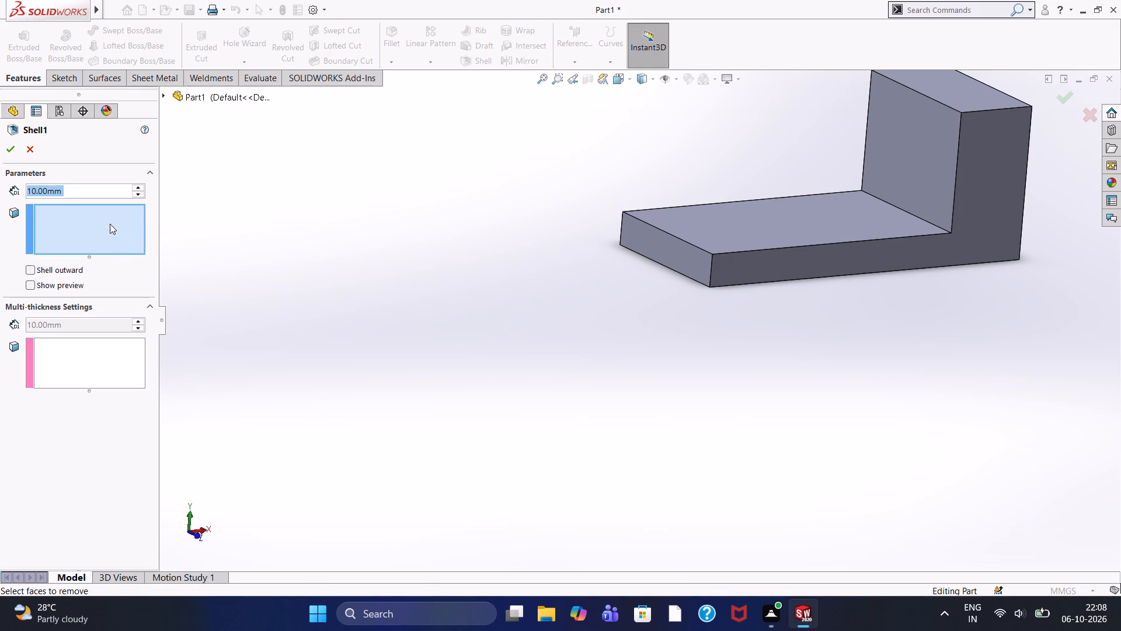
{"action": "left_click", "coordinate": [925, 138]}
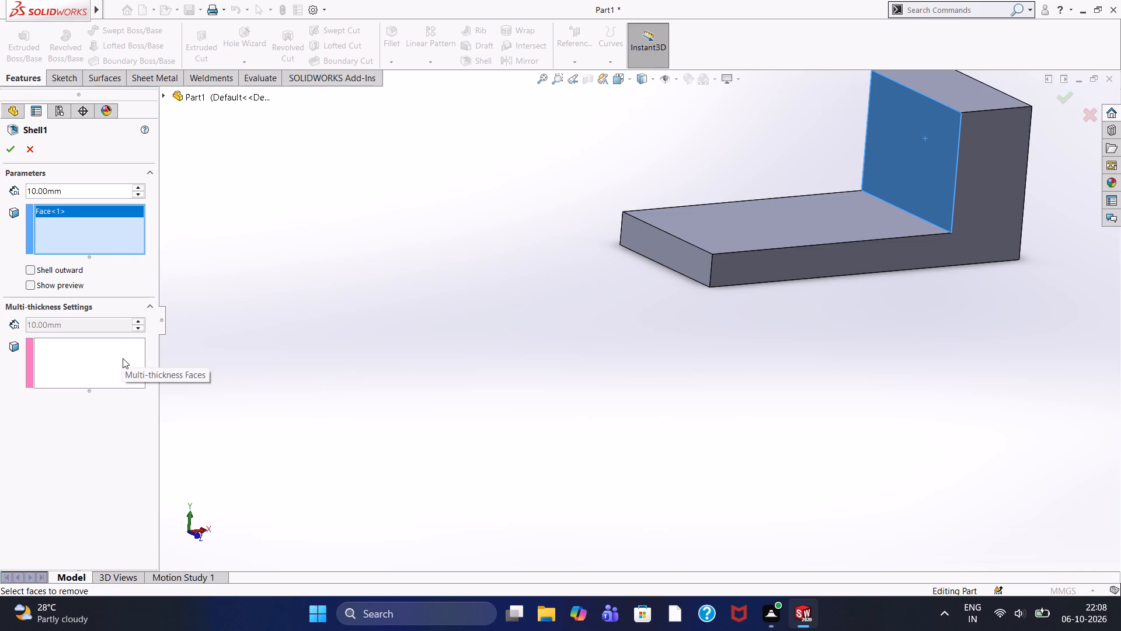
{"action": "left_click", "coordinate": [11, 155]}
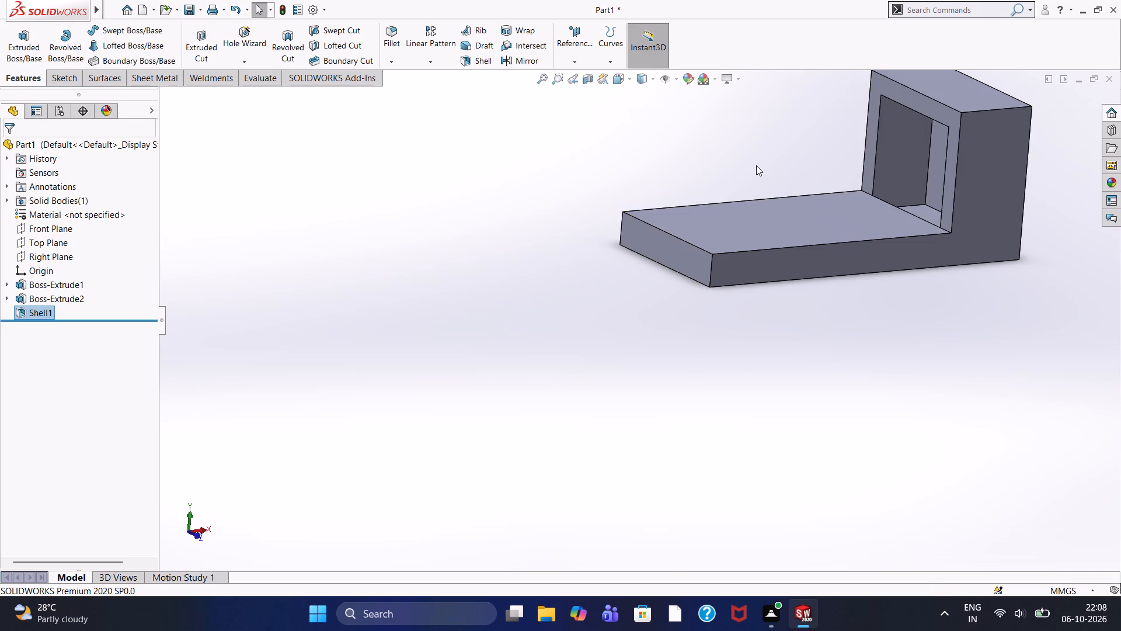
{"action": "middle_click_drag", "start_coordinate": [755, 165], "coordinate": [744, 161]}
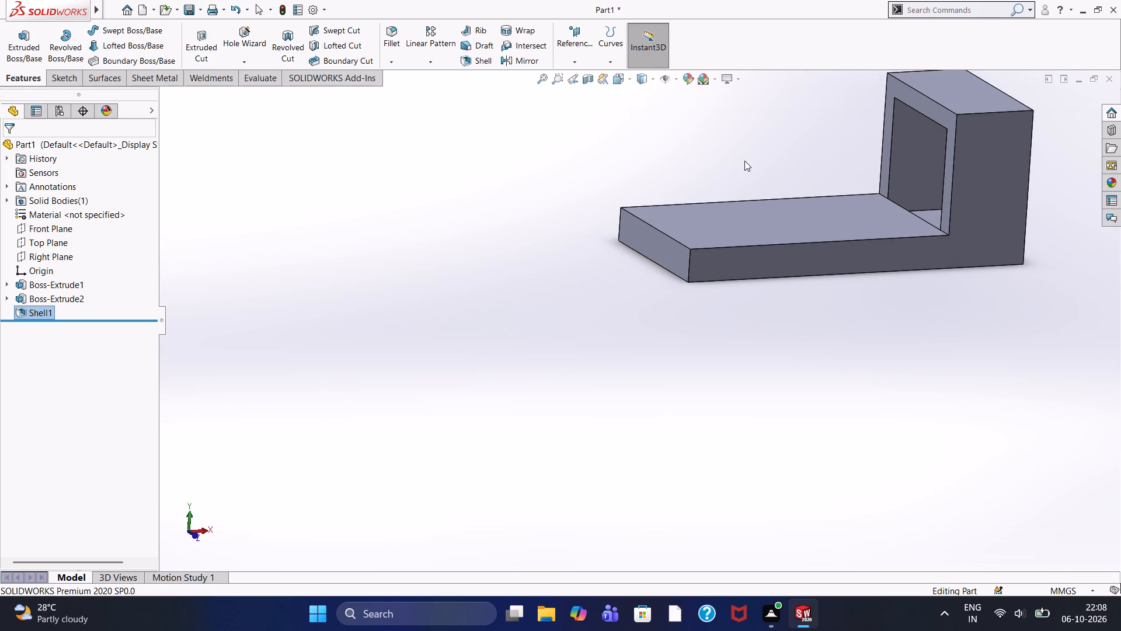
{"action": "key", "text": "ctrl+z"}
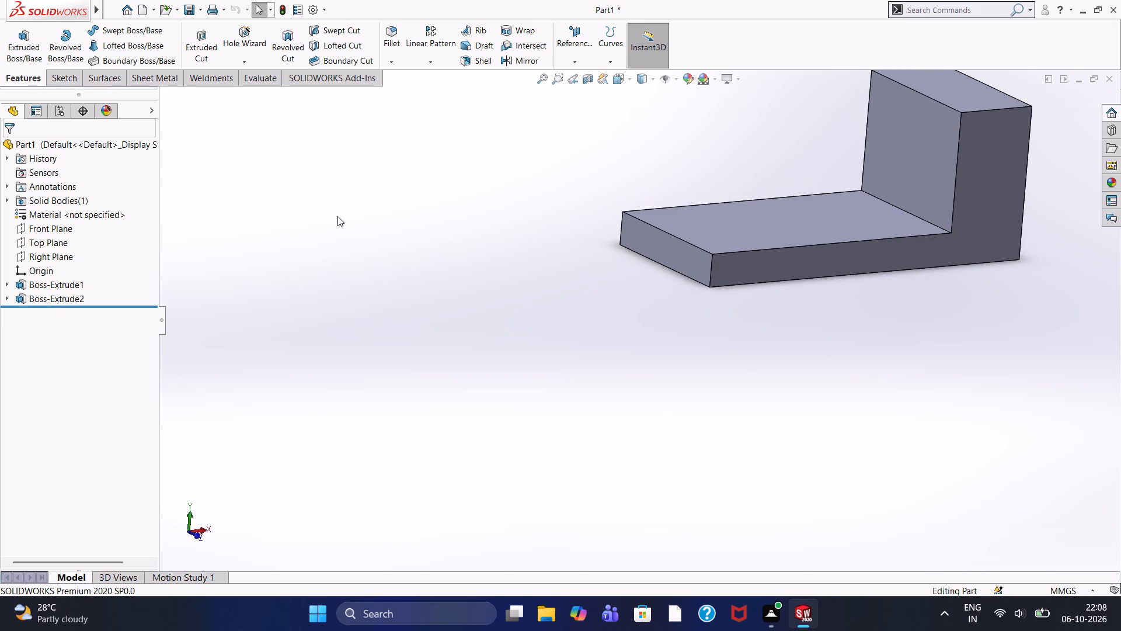
Shell the part with a 4 mm wall thickness, removing the upright block's inner vertical face.
{"action": "left_click", "coordinate": [477, 60]}
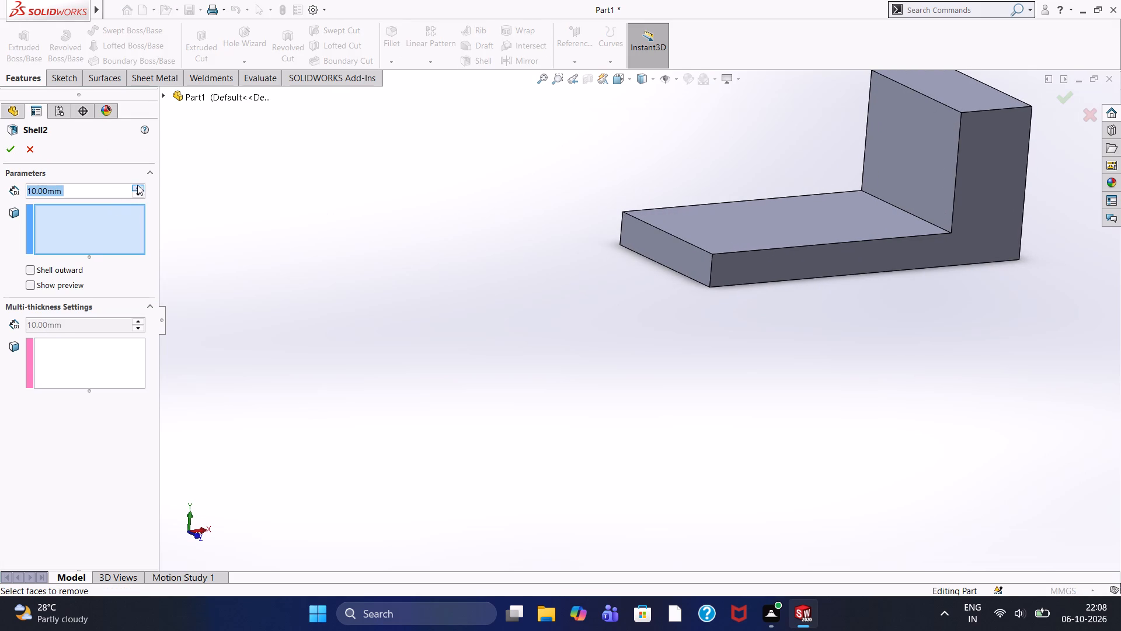
{"action": "key", "text": "4"}
{"action": "key", "text": "Return"}
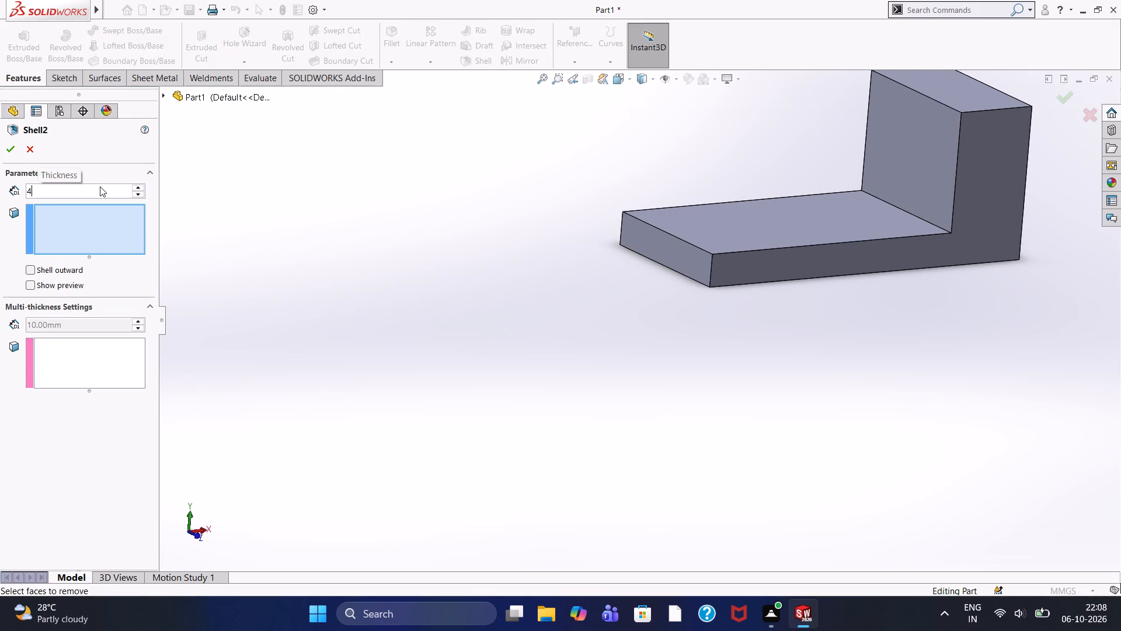
{"action": "left_click", "coordinate": [914, 172]}
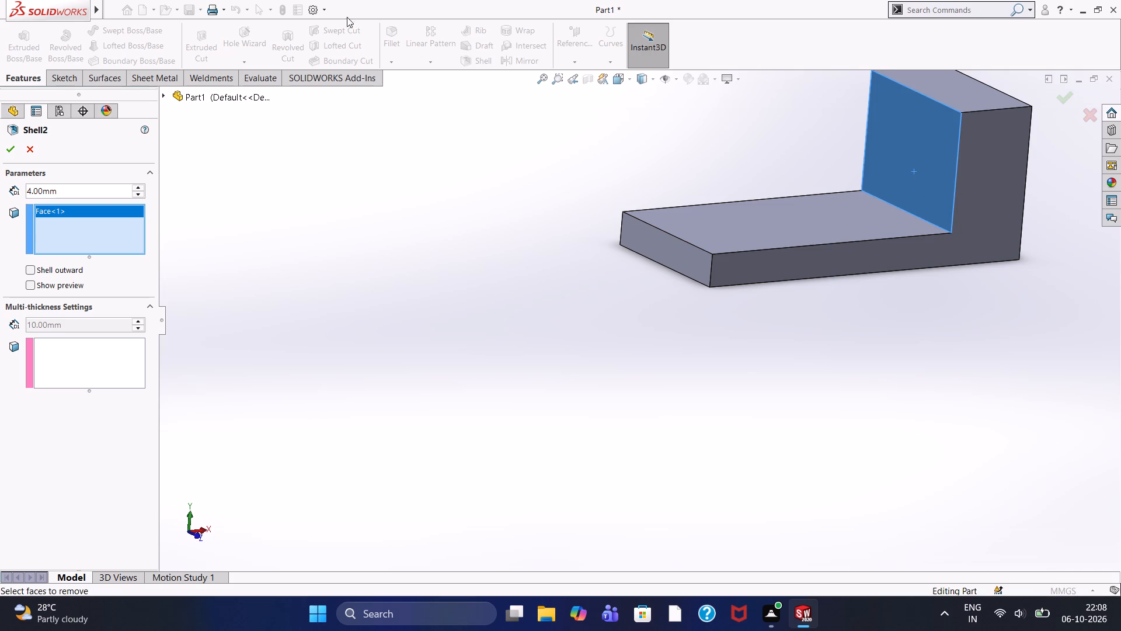
{"action": "left_click", "coordinate": [15, 145]}
{"action": "left_click", "coordinate": [11, 151]}
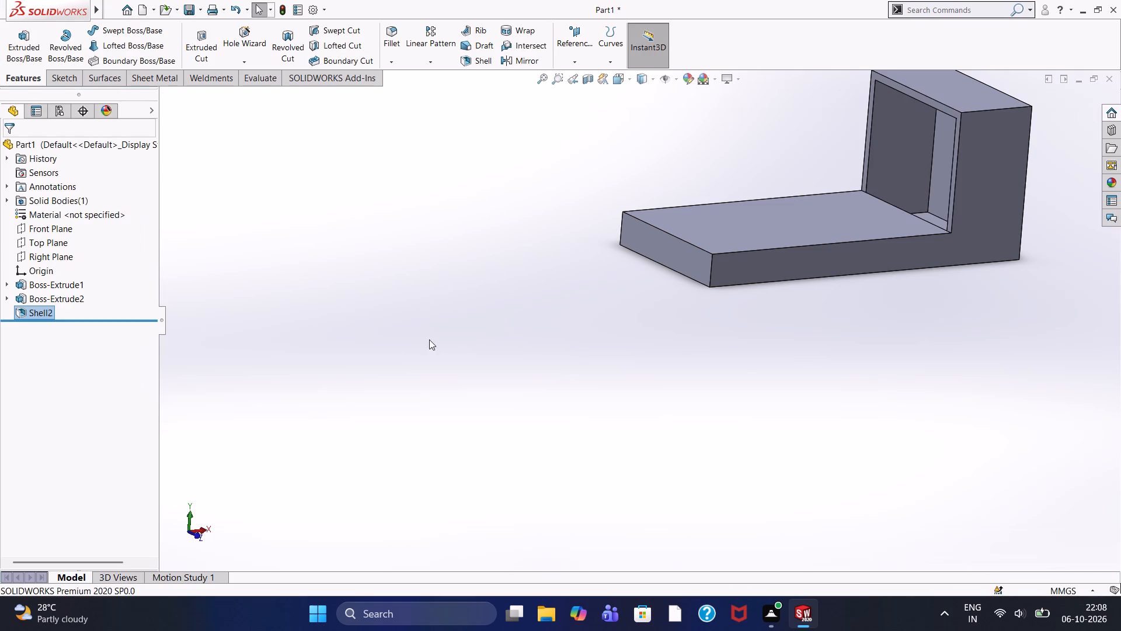
{"action": "left_click", "coordinate": [544, 336]}
Start a sketch on the base plate's top face and view it face-on.
{"action": "middle_click_drag", "start_coordinate": [565, 278], "coordinate": [591, 373]}
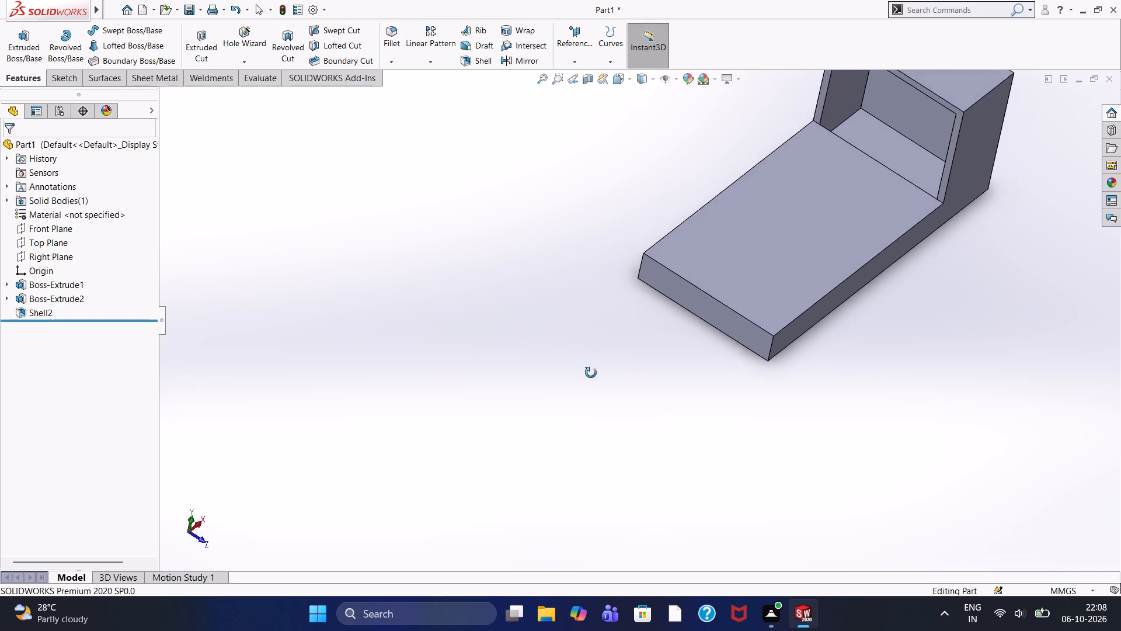
{"action": "middle_click_drag", "start_coordinate": [591, 373], "coordinate": [599, 373]}
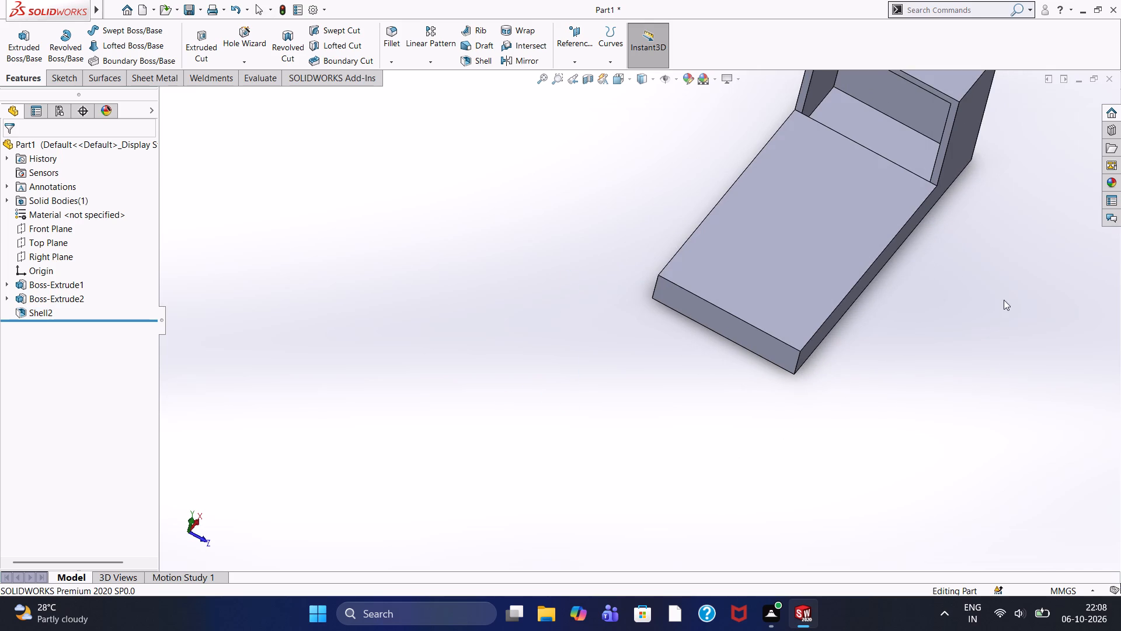
{"action": "left_click", "coordinate": [860, 209]}
{"action": "left_click", "coordinate": [904, 172]}
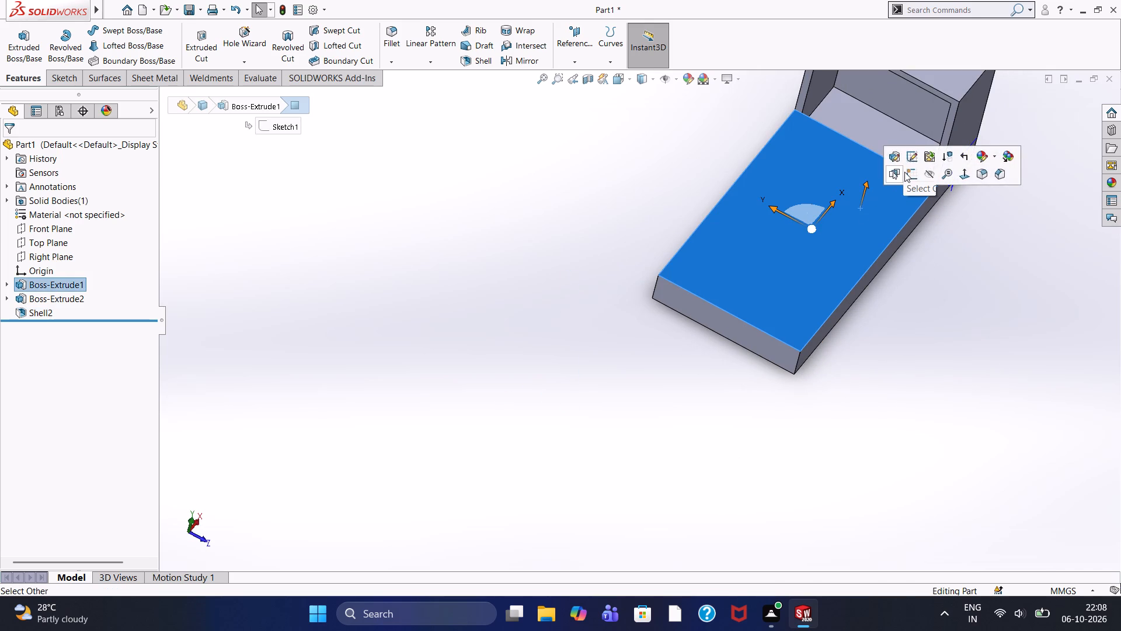
{"action": "key", "text": "ctrl+8"}
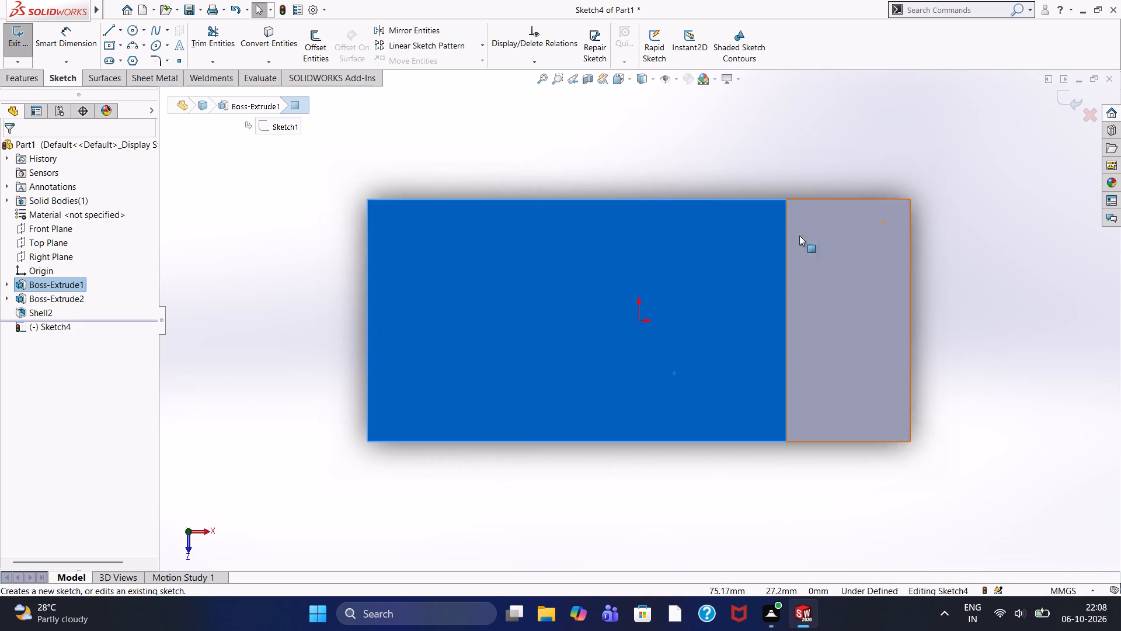
{"action": "left_click", "coordinate": [663, 153]}
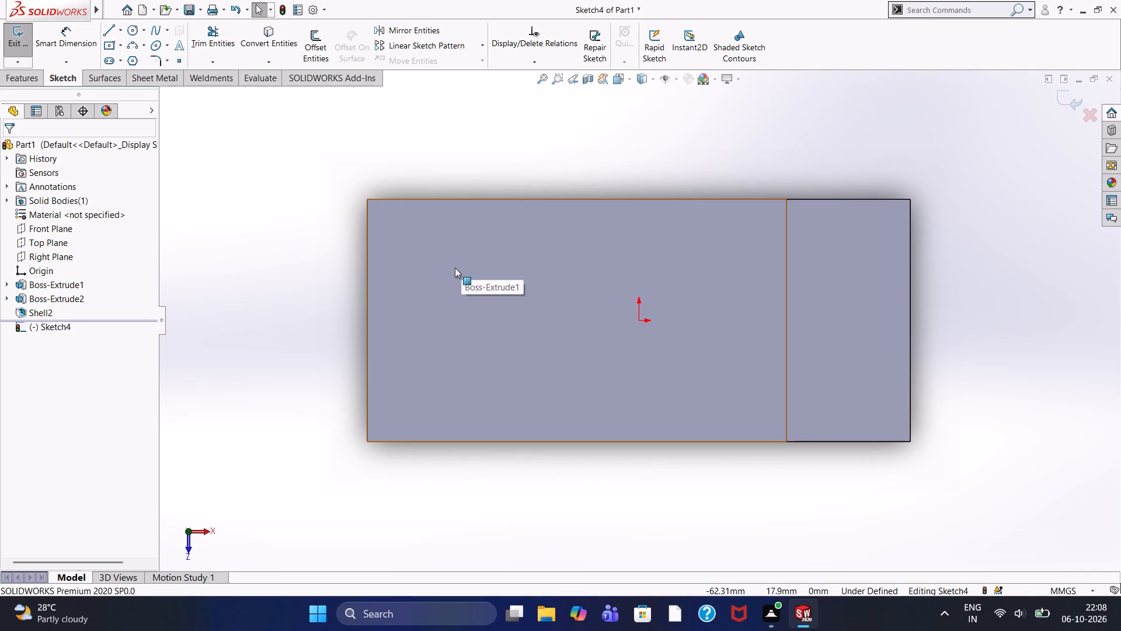
{"action": "scroll", "coordinate": [553, 273], "scroll_direction": "down", "scroll_amount": 2}
{"action": "scroll", "coordinate": [556, 275], "scroll_direction": "up", "scroll_amount": 1}
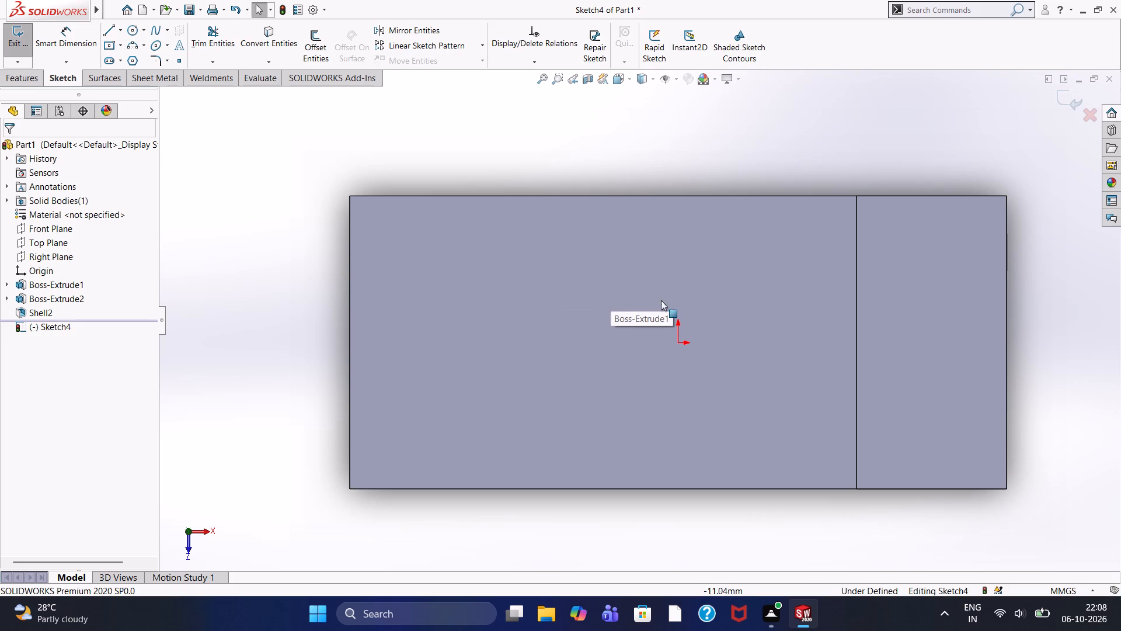
{"action": "middle_click_drag", "start_coordinate": [756, 175], "coordinate": [762, 151]}
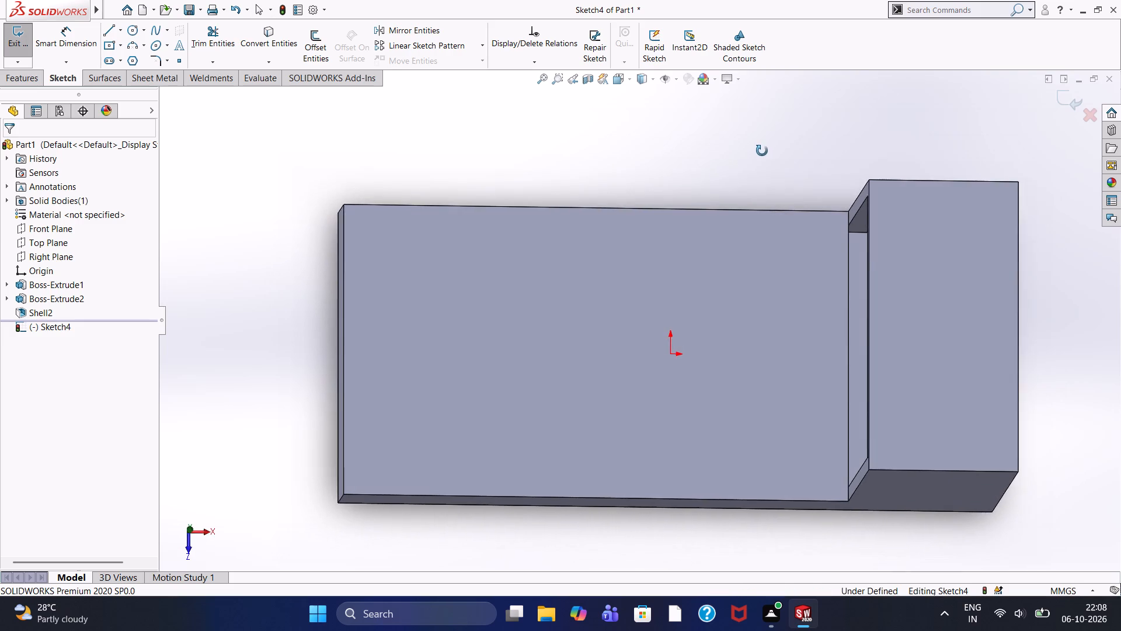
{"action": "middle_click_drag", "start_coordinate": [762, 151], "coordinate": [782, 171]}
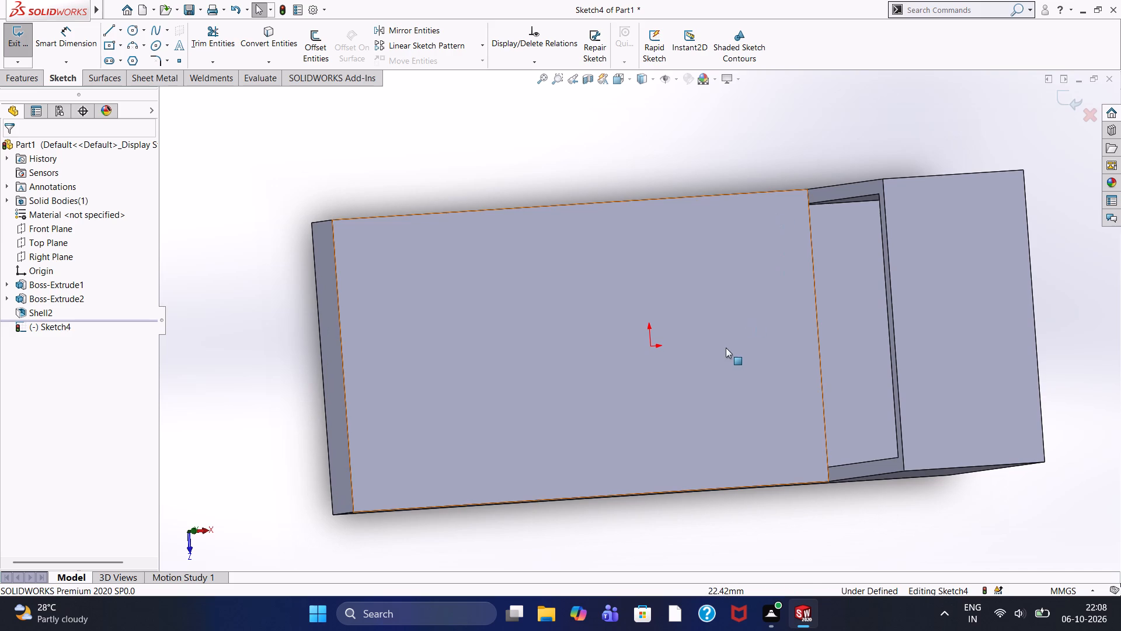
{"action": "key", "text": "ctrl+8"}
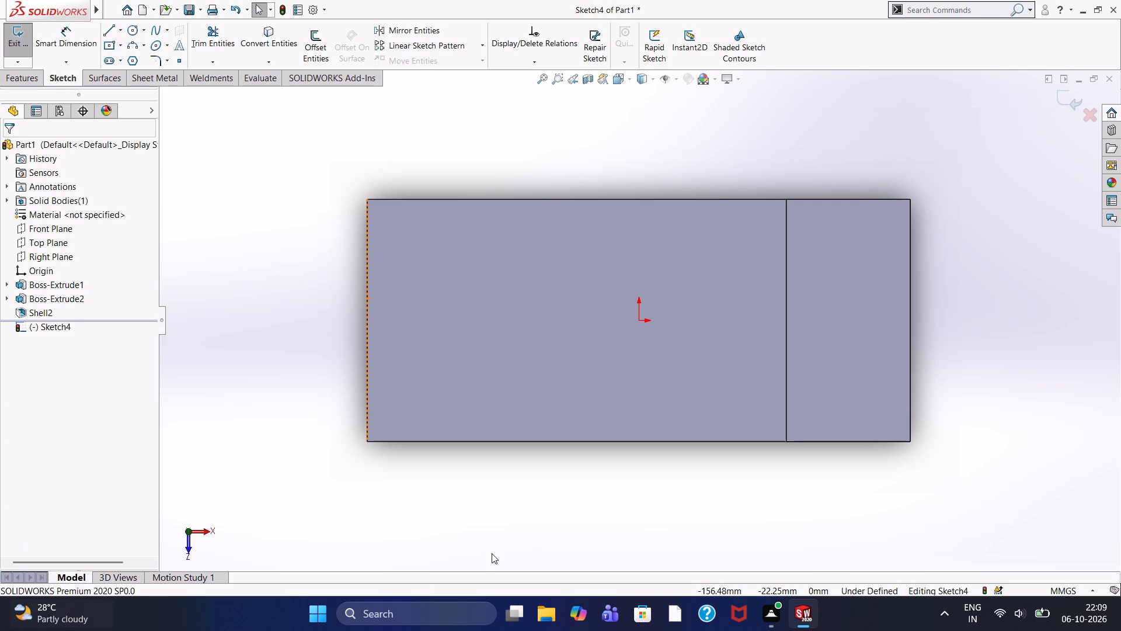
Draw a 25 mm line along the plate's long back edge, starting at the corner where it meets the upright block.
{"action": "left_click", "coordinate": [108, 33]}
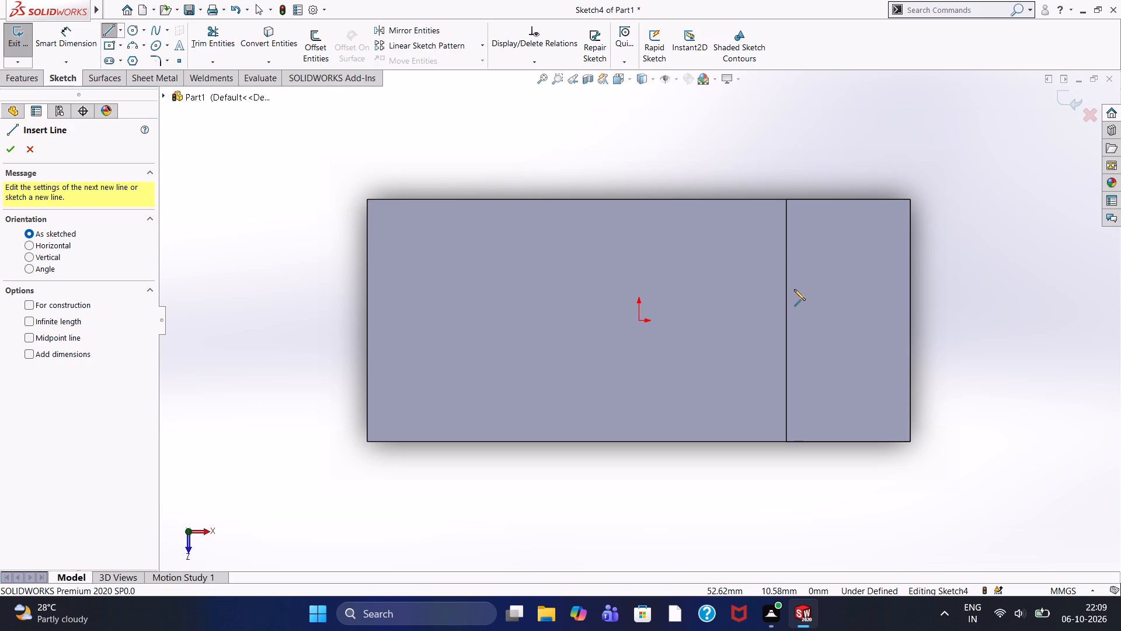
{"action": "scroll", "coordinate": [794, 289], "scroll_direction": "up", "scroll_amount": 1}
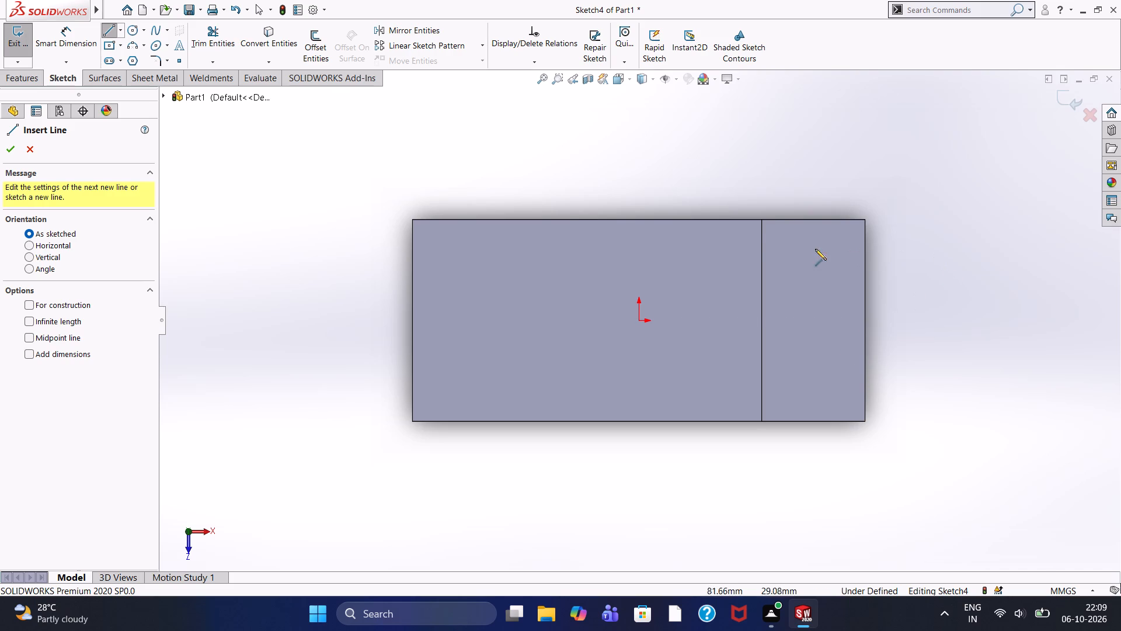
{"action": "left_click_drag", "start_coordinate": [762, 220], "coordinate": [754, 221]}
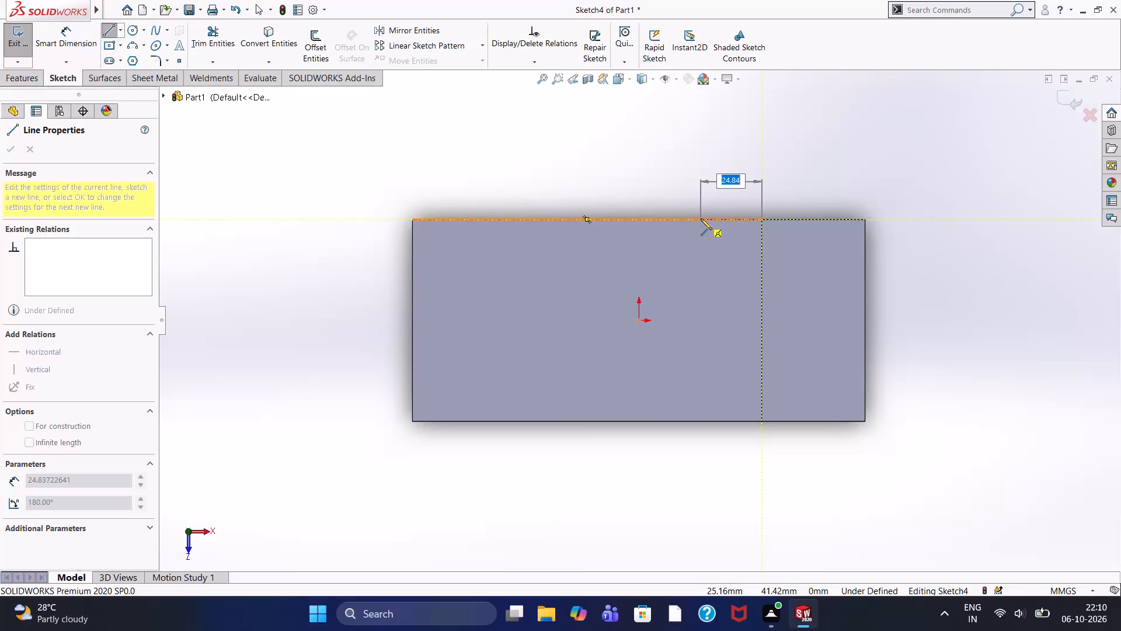
{"action": "key", "text": "2"}
{"action": "key", "text": "5"}
{"action": "key", "text": "Return"}
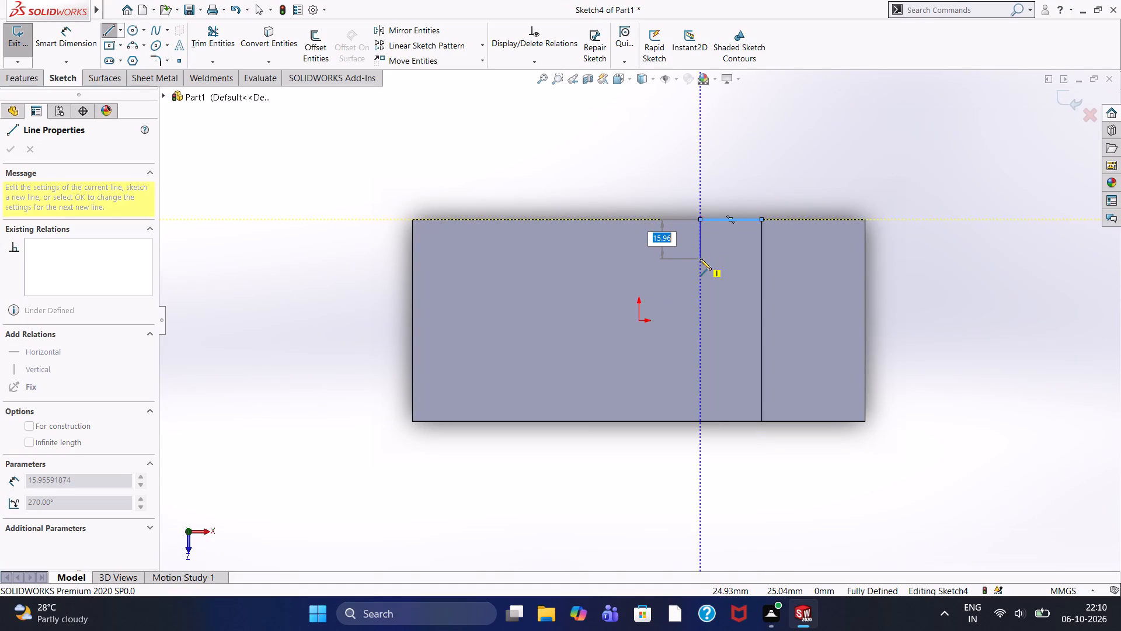
{"action": "key", "text": "Escape"}
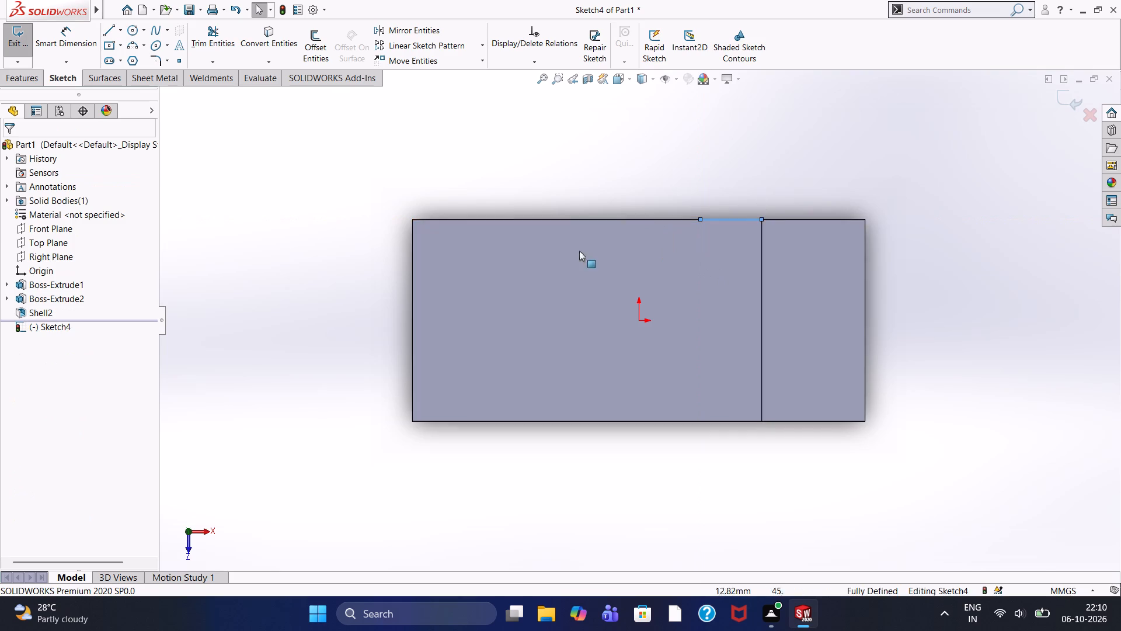
Draw a horizontal centerline through the origin, joining the midpoints of the part's two short end edges.
{"action": "left_click", "coordinate": [122, 31]}
{"action": "scroll", "coordinate": [122, 31], "scroll_direction": "down", "scroll_amount": 1}
{"action": "scroll", "coordinate": [122, 31], "scroll_direction": "up", "scroll_amount": 1}
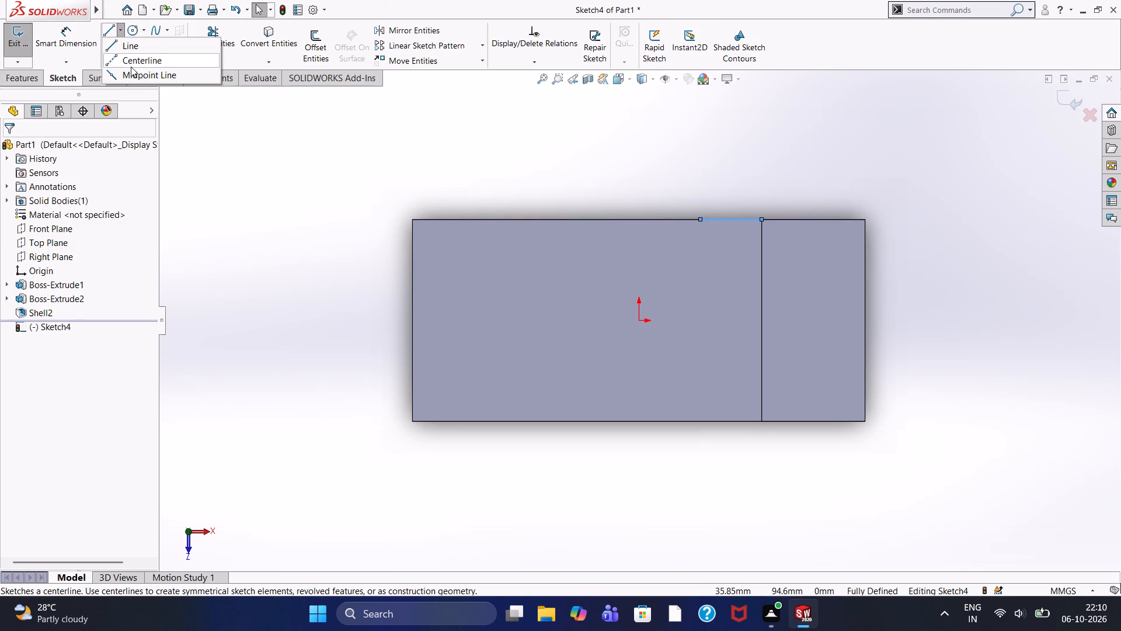
{"action": "left_click", "coordinate": [131, 67]}
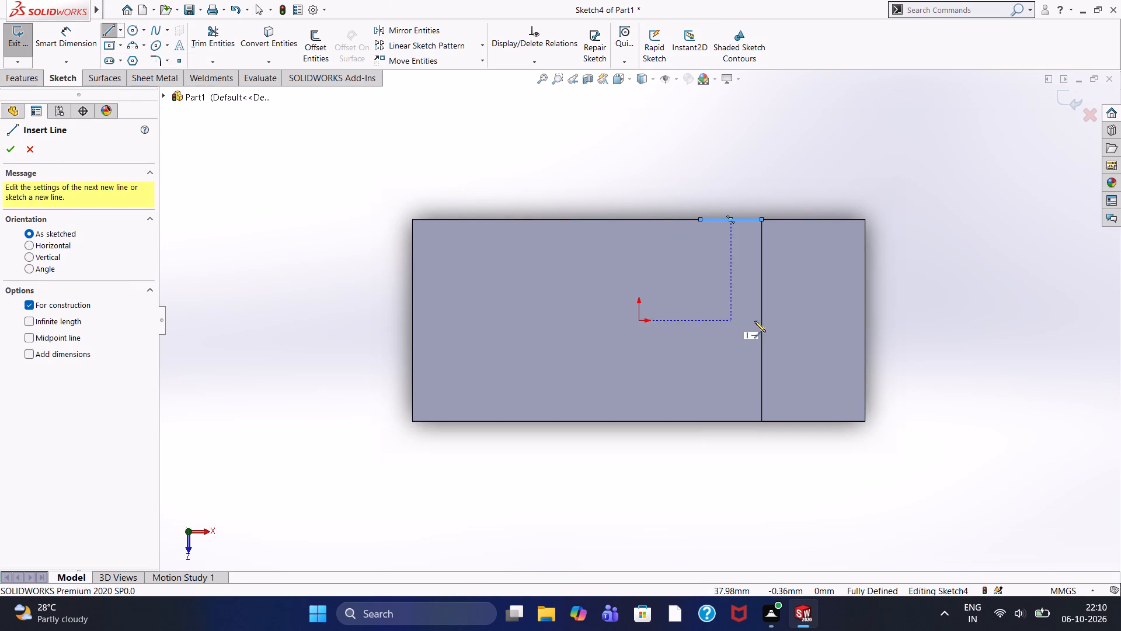
{"action": "scroll", "coordinate": [786, 288], "scroll_direction": "down", "scroll_amount": 1}
{"action": "scroll", "coordinate": [786, 288], "scroll_direction": "up", "scroll_amount": 1}
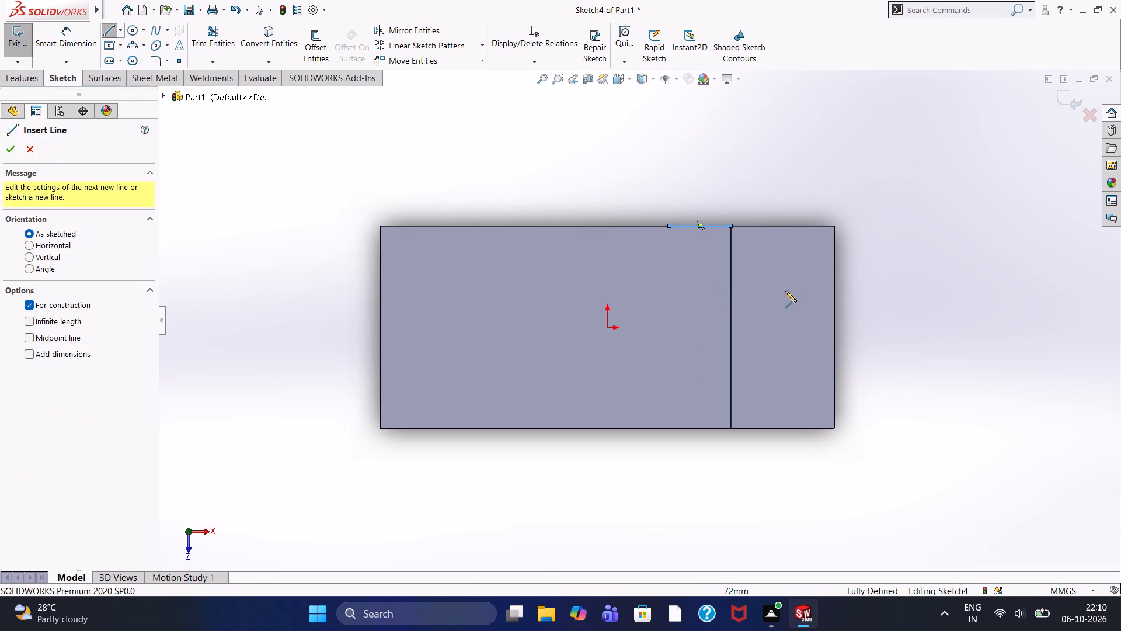
{"action": "left_click", "coordinate": [833, 327]}
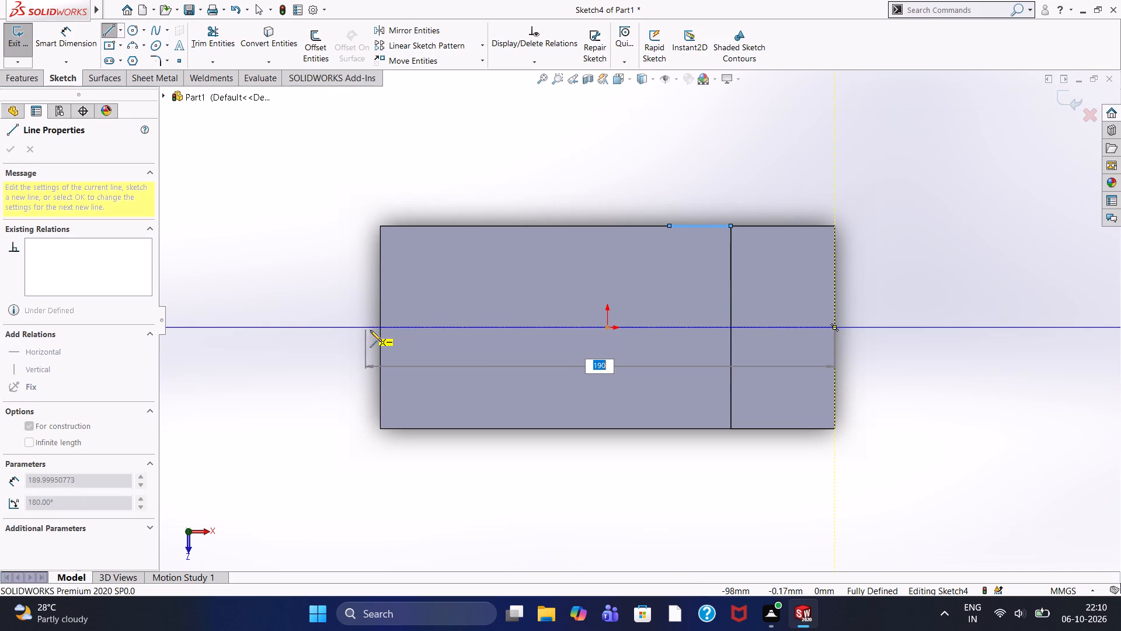
{"action": "left_click", "coordinate": [379, 328]}
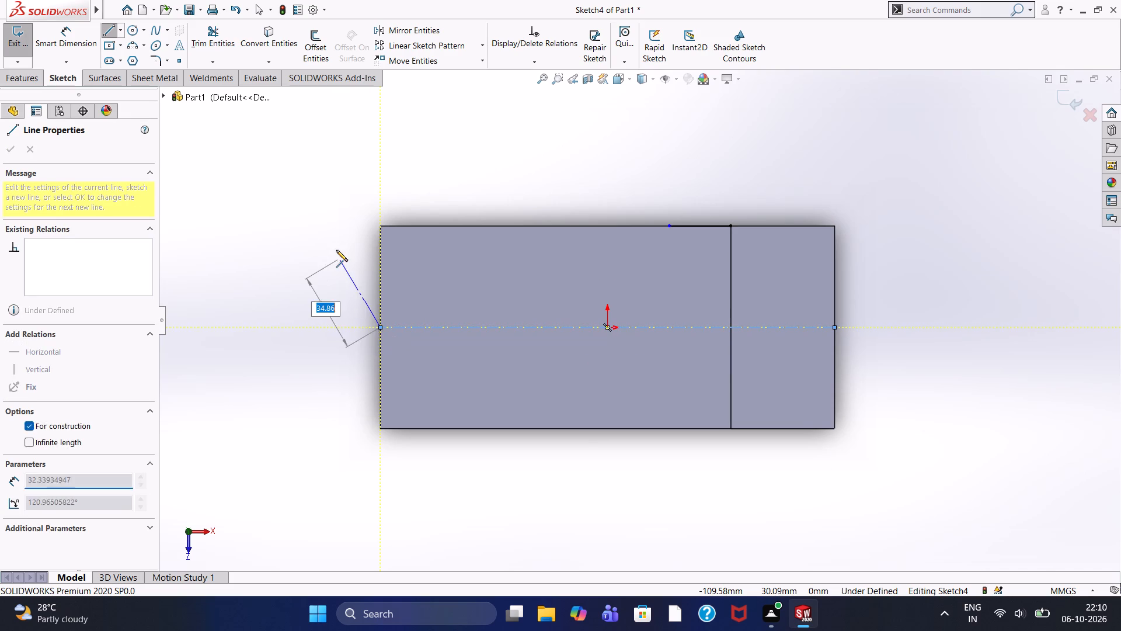
{"action": "right_click", "coordinate": [336, 250]}
{"action": "left_click", "coordinate": [350, 257]}
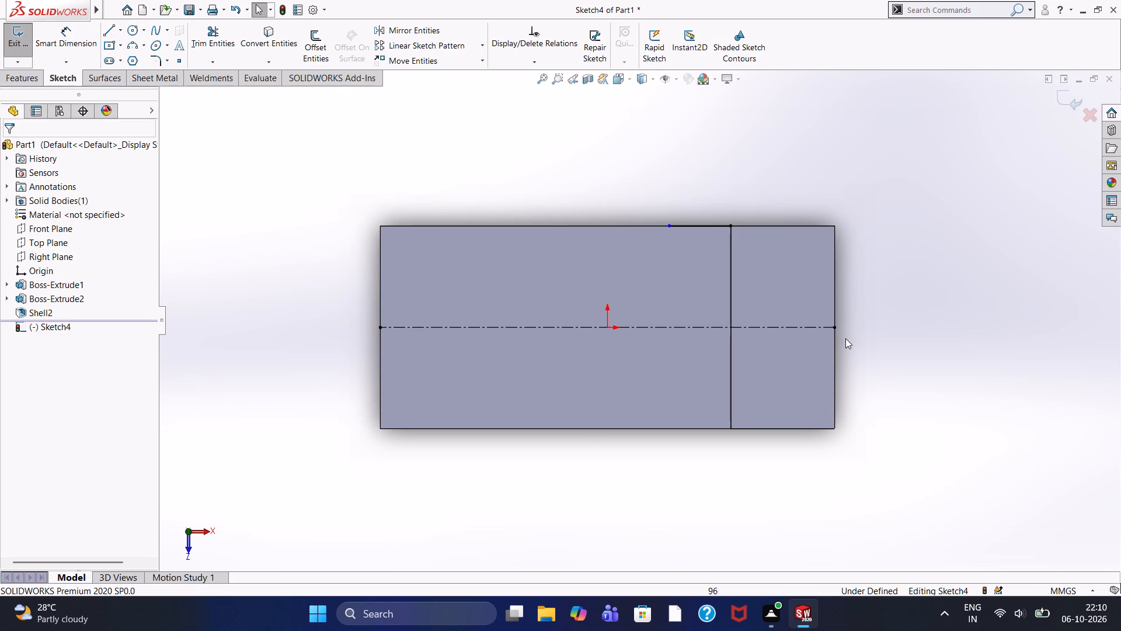
Draw a 25 mm horizontal line from the upright block's inner edge, about 6 mm from the centerline on the first line's side.
{"action": "left_click", "coordinate": [112, 33]}
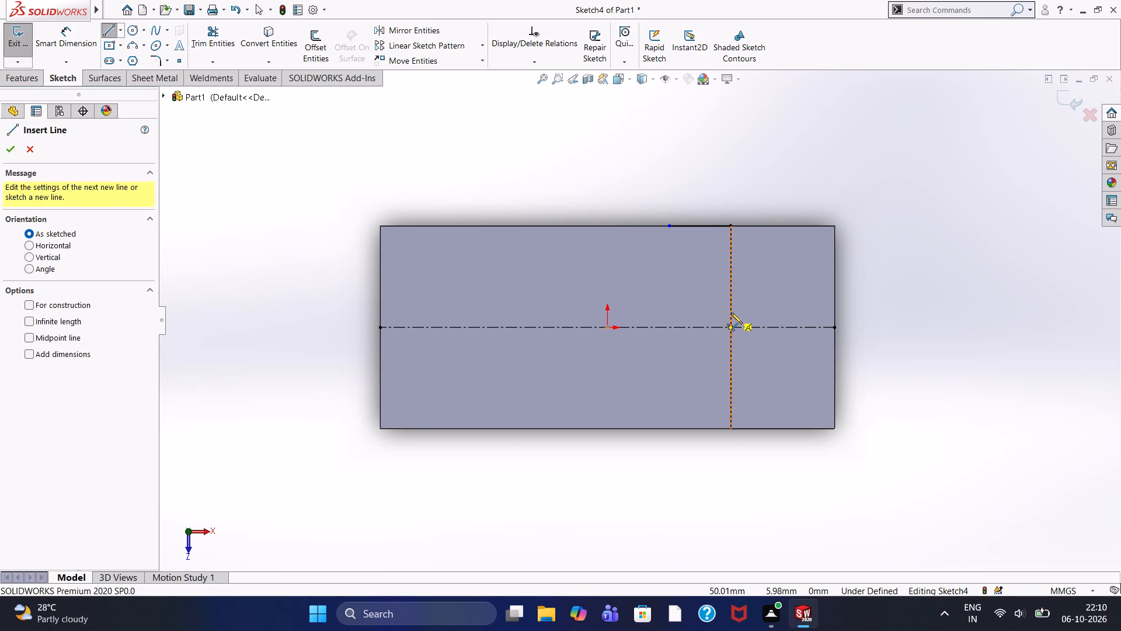
{"action": "left_click", "coordinate": [731, 313]}
{"action": "scroll", "coordinate": [731, 313], "scroll_direction": "down", "scroll_amount": 1}
{"action": "scroll", "coordinate": [731, 313], "scroll_direction": "up", "scroll_amount": 1}
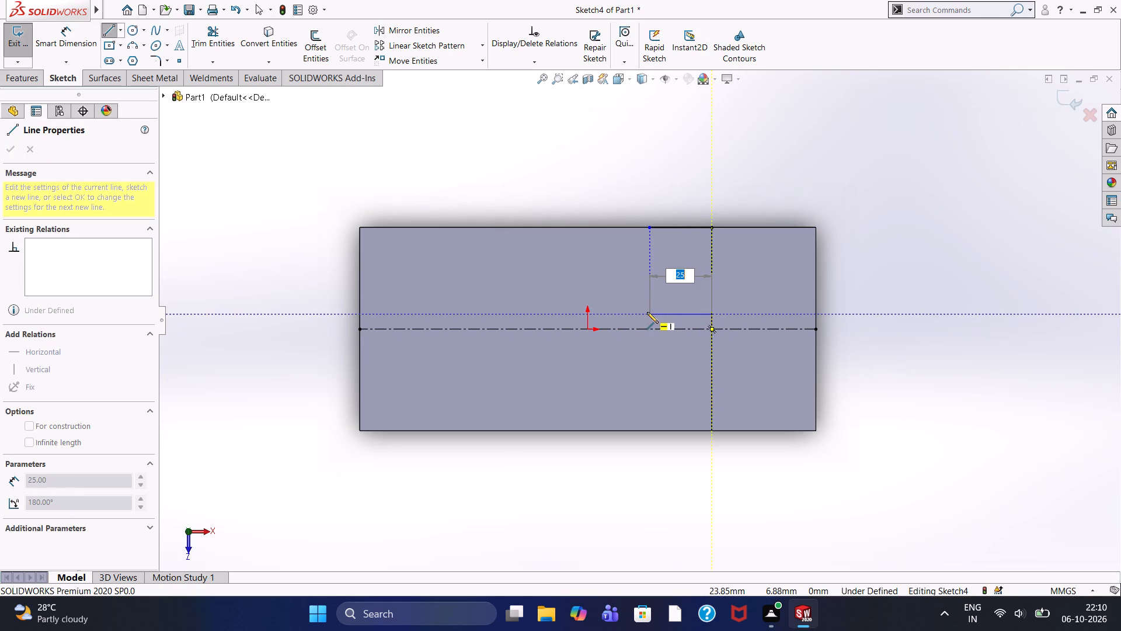
{"action": "left_click", "coordinate": [647, 312]}
{"action": "right_click", "coordinate": [575, 171]}
{"action": "scroll", "coordinate": [575, 171], "scroll_direction": "up", "scroll_amount": 1}
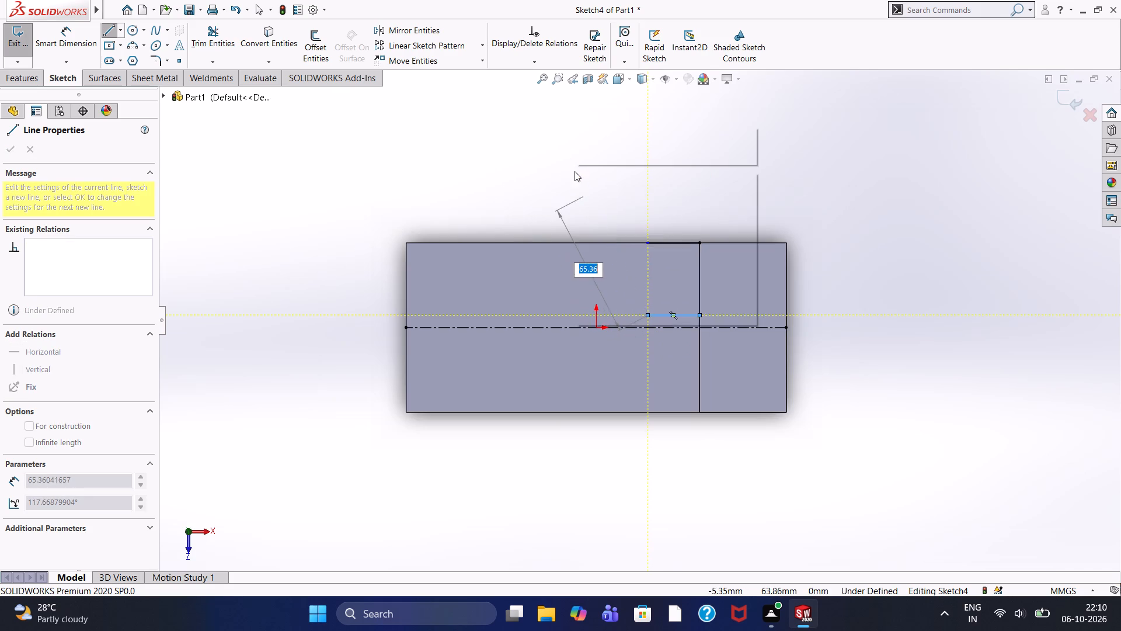
{"action": "left_click", "coordinate": [586, 183]}
{"action": "scroll", "coordinate": [540, 370], "scroll_direction": "down", "scroll_amount": 1}
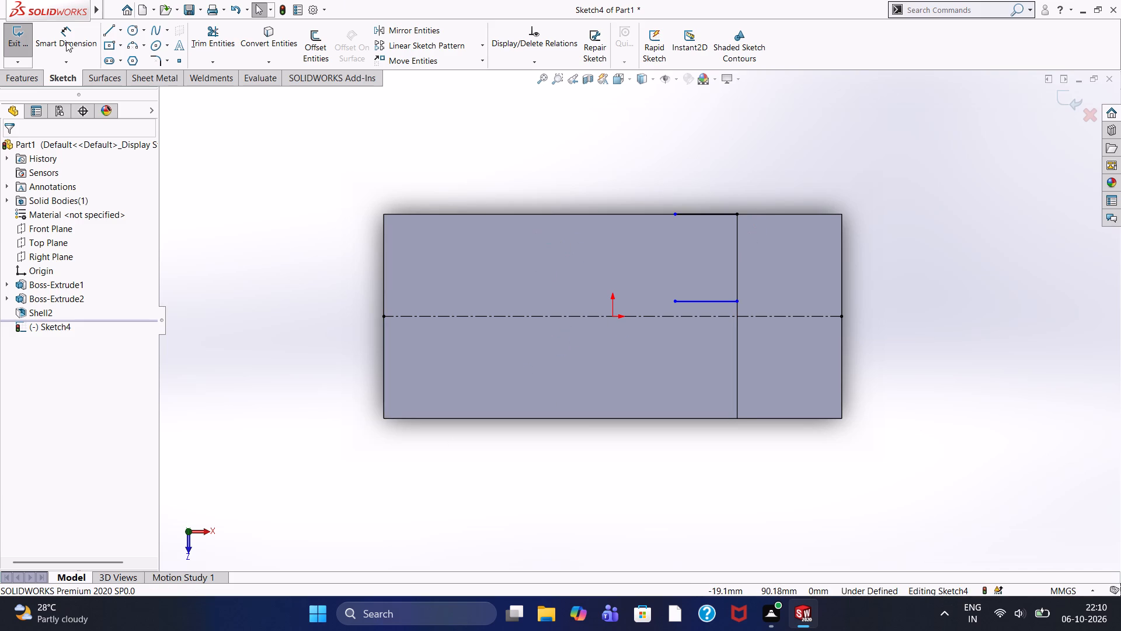
Draw a three-point arc of 20 mm radius joining the free ends of the two 25 mm lines, bulging away from the block.
{"action": "left_click", "coordinate": [134, 43]}
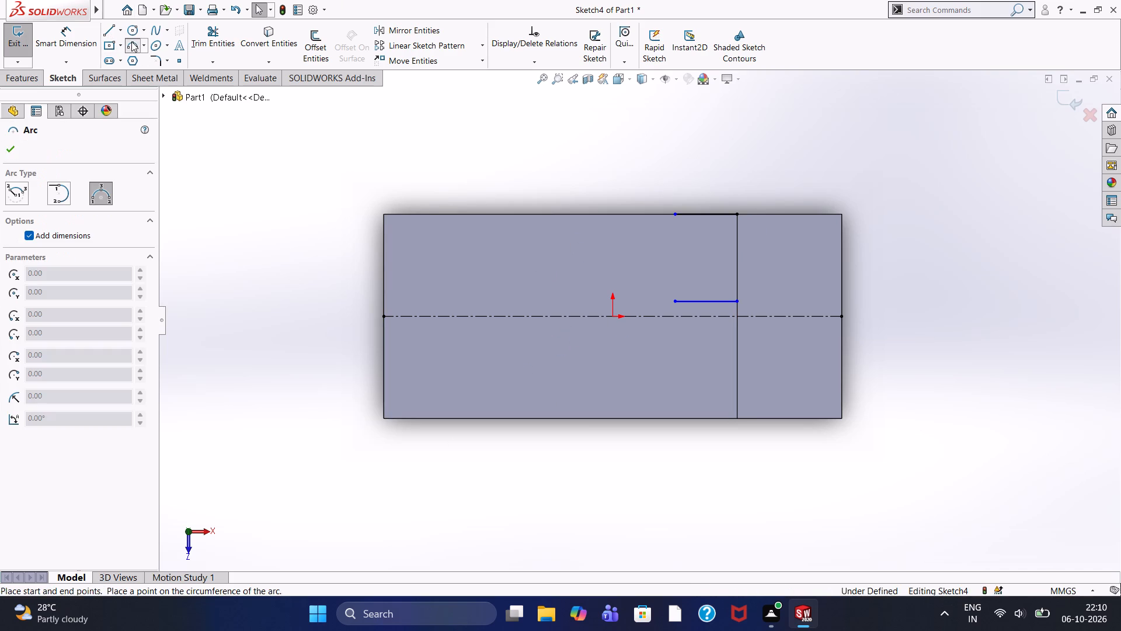
{"action": "left_click", "coordinate": [674, 217]}
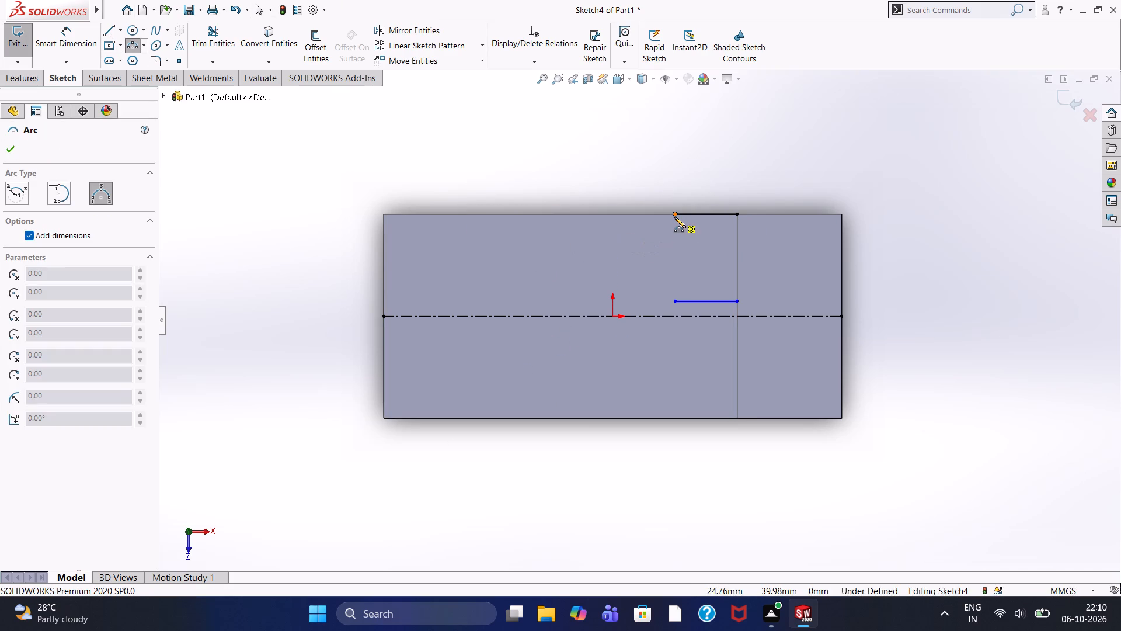
{"action": "left_click", "coordinate": [673, 301]}
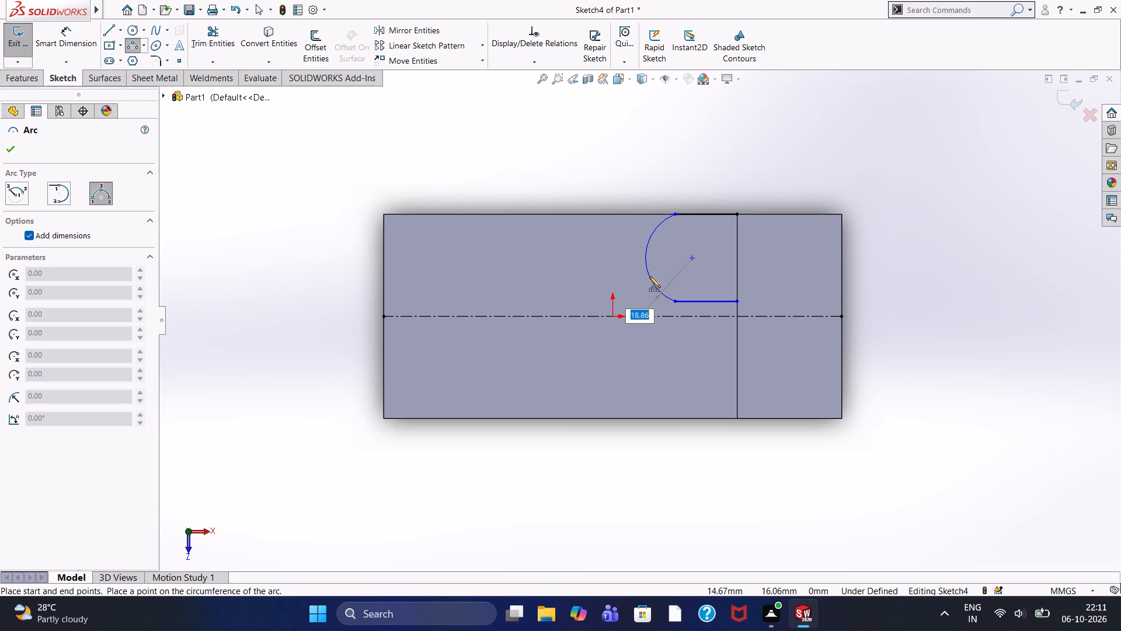
{"action": "key", "text": "1"}
{"action": "key", "text": "BackSpace"}
{"action": "type", "text": "20"}
{"action": "key", "text": "Return"}
{"action": "left_click", "coordinate": [629, 158]}
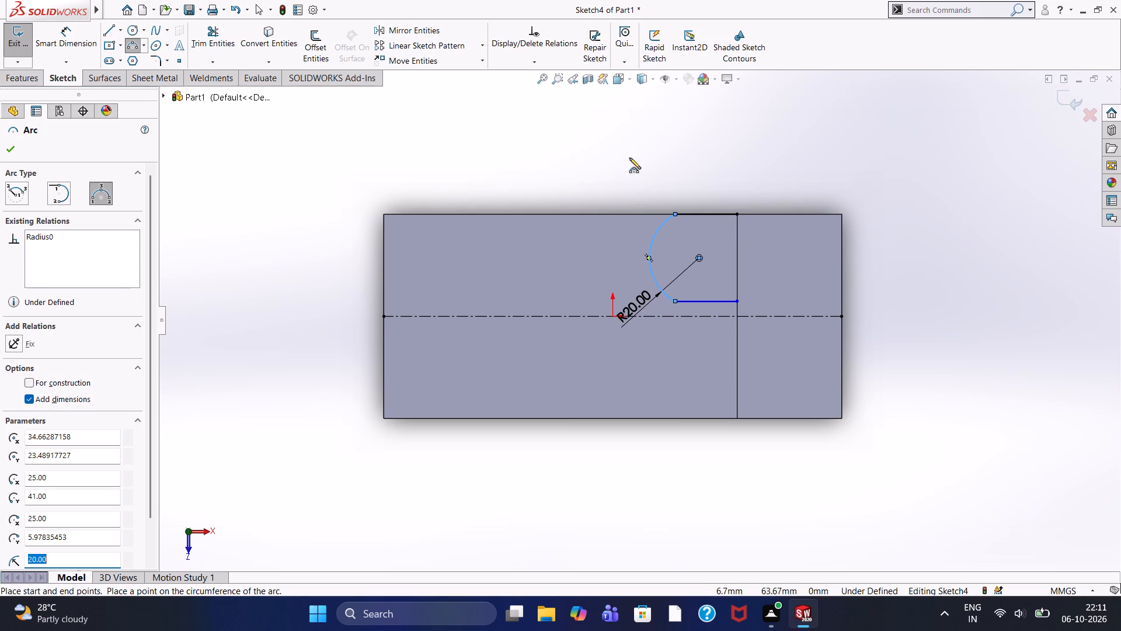
{"action": "key", "text": "Escape"}
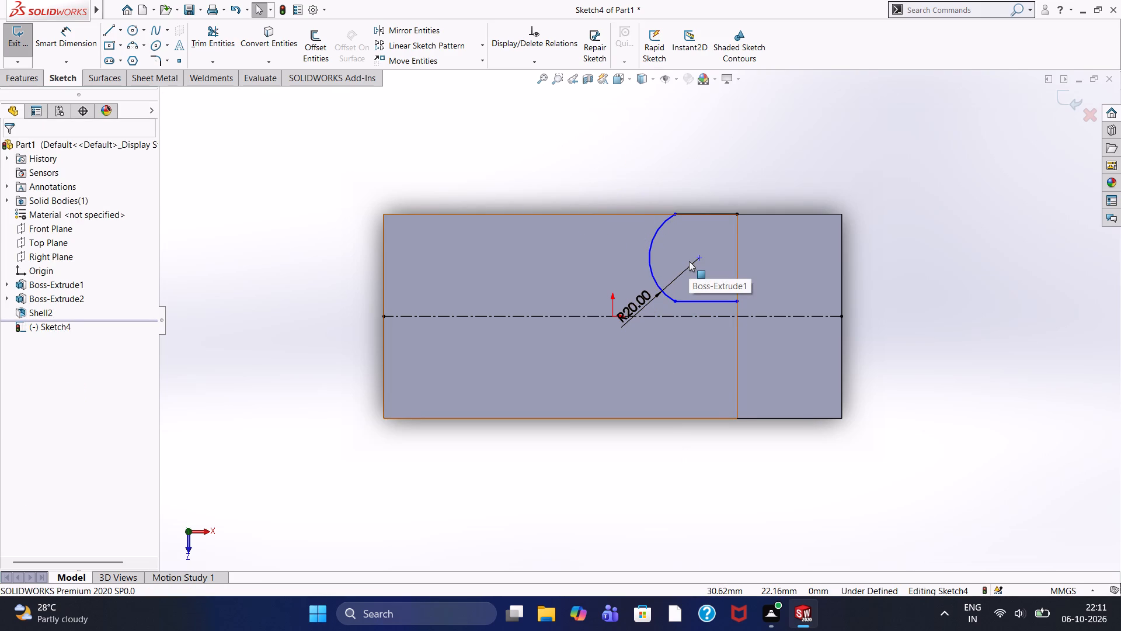
Delete the arc's radius dimension.
{"action": "left_click", "coordinate": [643, 297]}
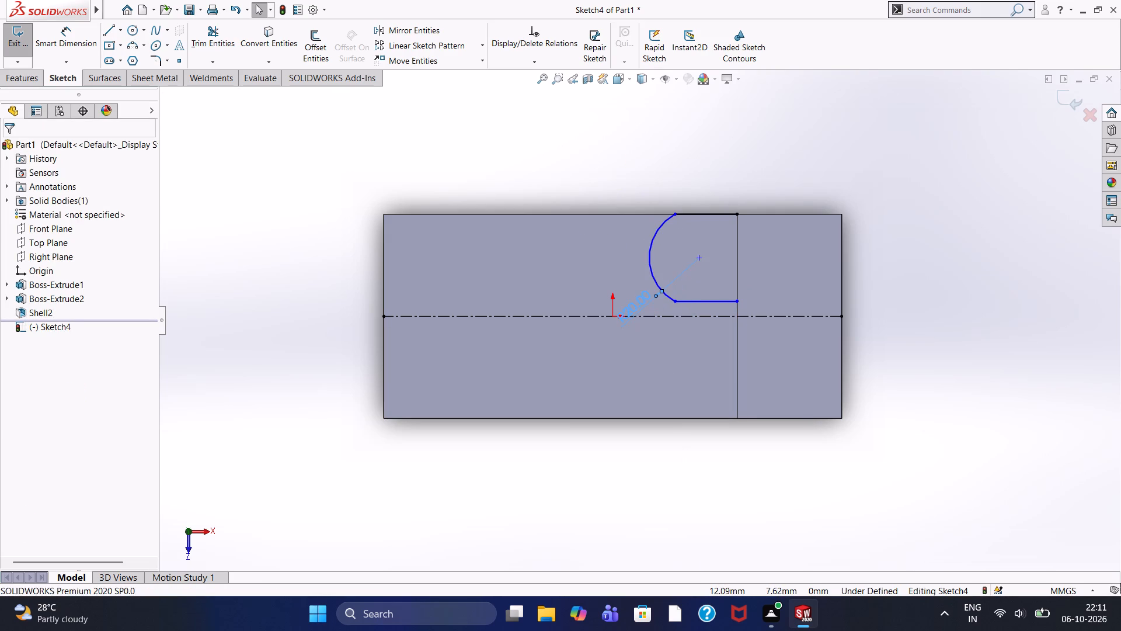
{"action": "key", "text": "Delete"}
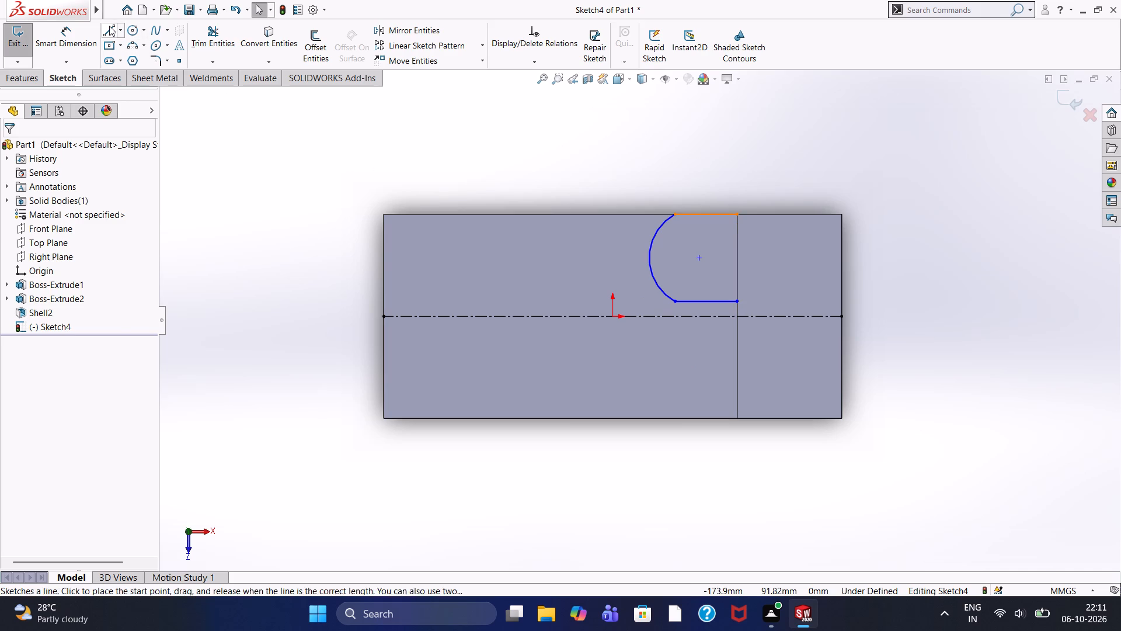
Draw an 8 mm radius circle inside the arc-ended profile, level with the arc's centre and about 6 mm nearer the arc.
{"action": "left_click", "coordinate": [109, 26]}
{"action": "left_click", "coordinate": [133, 31]}
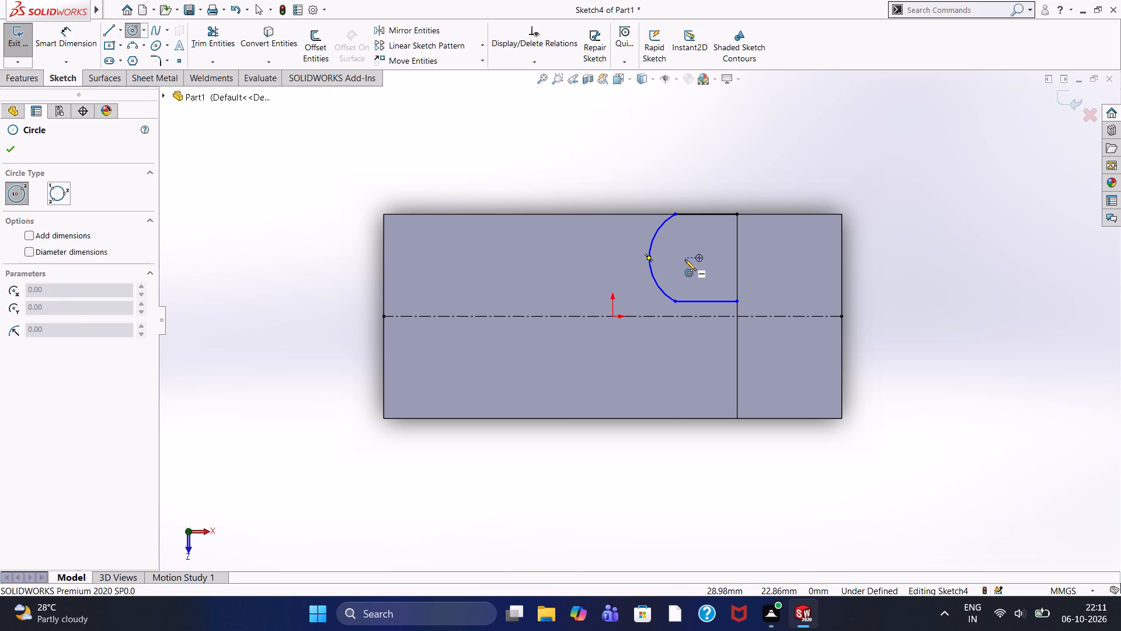
{"action": "left_click", "coordinate": [685, 258]}
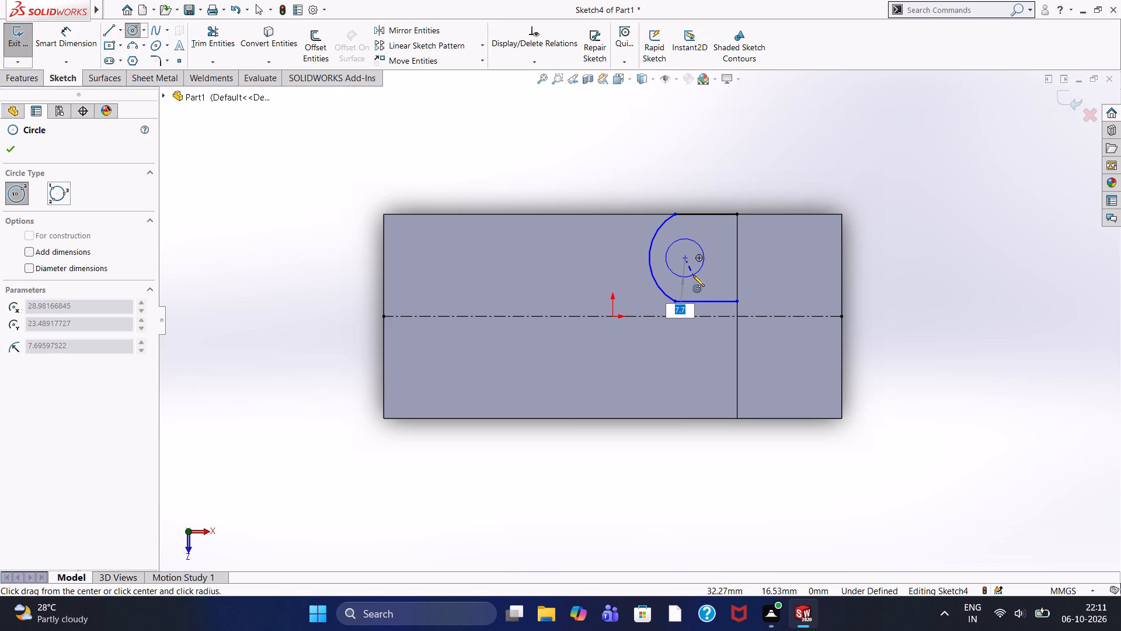
{"action": "key", "text": "8"}
{"action": "key", "text": "Return"}
{"action": "right_click", "coordinate": [558, 166]}
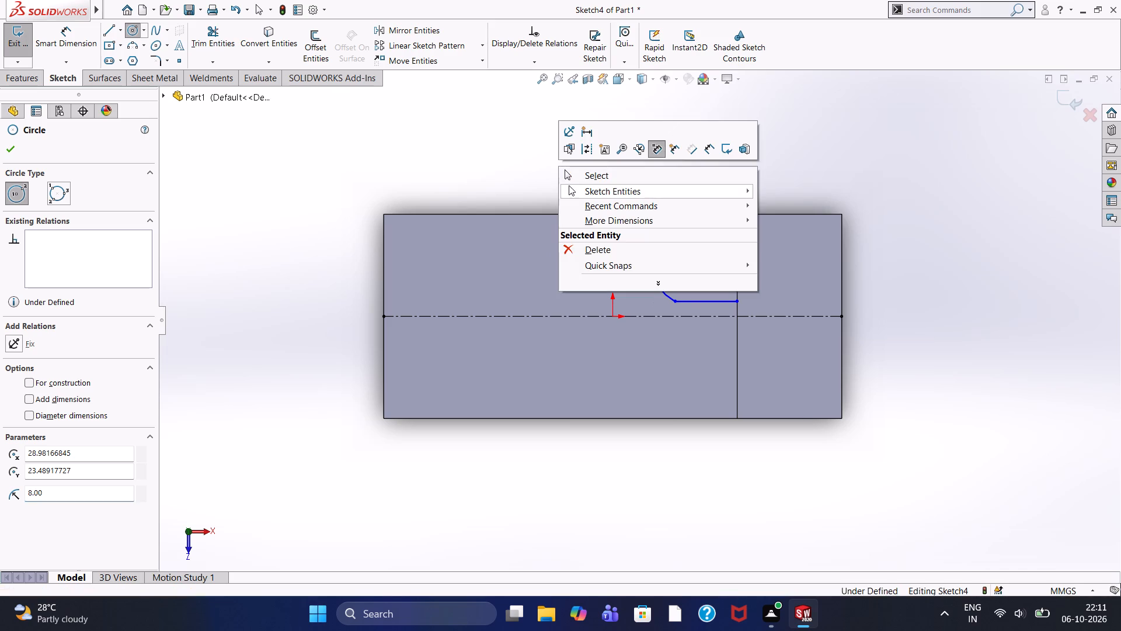
{"action": "left_click", "coordinate": [577, 174]}
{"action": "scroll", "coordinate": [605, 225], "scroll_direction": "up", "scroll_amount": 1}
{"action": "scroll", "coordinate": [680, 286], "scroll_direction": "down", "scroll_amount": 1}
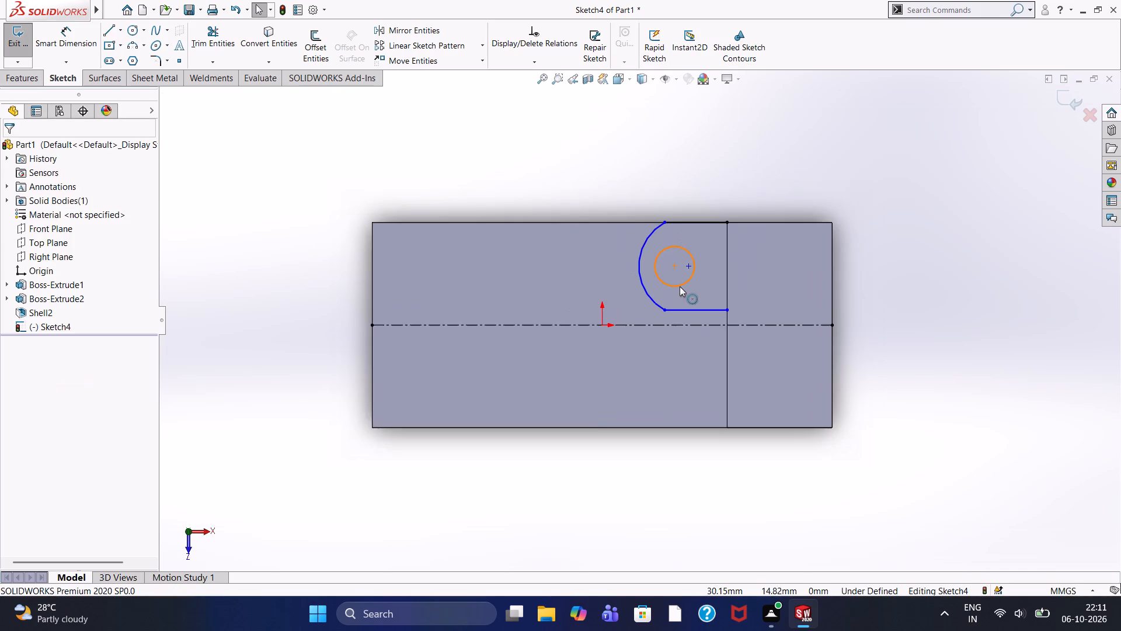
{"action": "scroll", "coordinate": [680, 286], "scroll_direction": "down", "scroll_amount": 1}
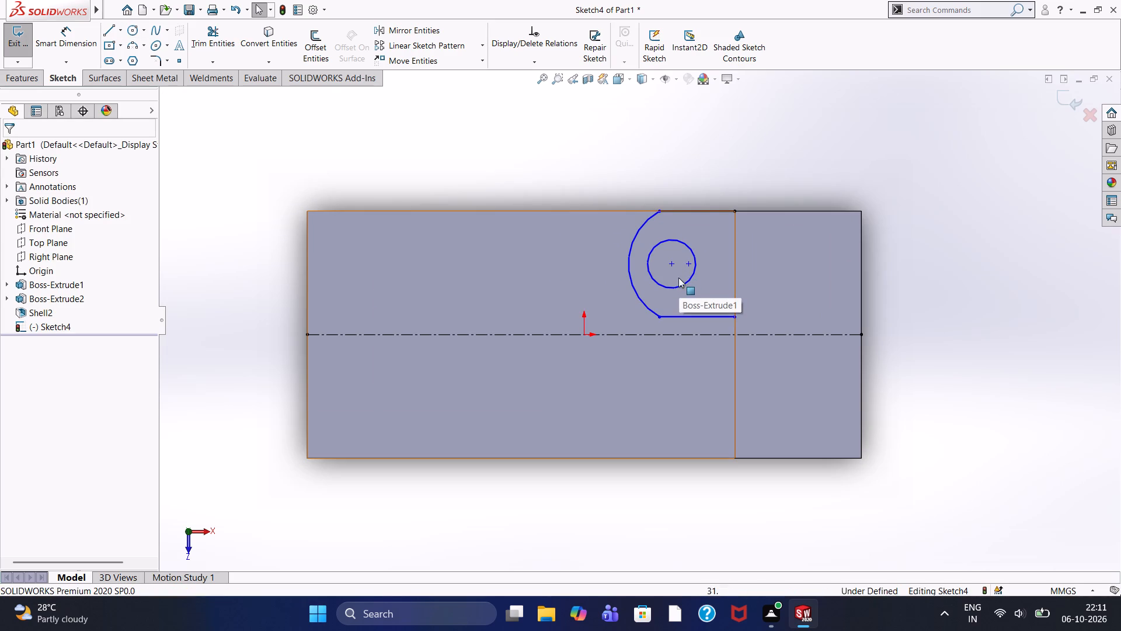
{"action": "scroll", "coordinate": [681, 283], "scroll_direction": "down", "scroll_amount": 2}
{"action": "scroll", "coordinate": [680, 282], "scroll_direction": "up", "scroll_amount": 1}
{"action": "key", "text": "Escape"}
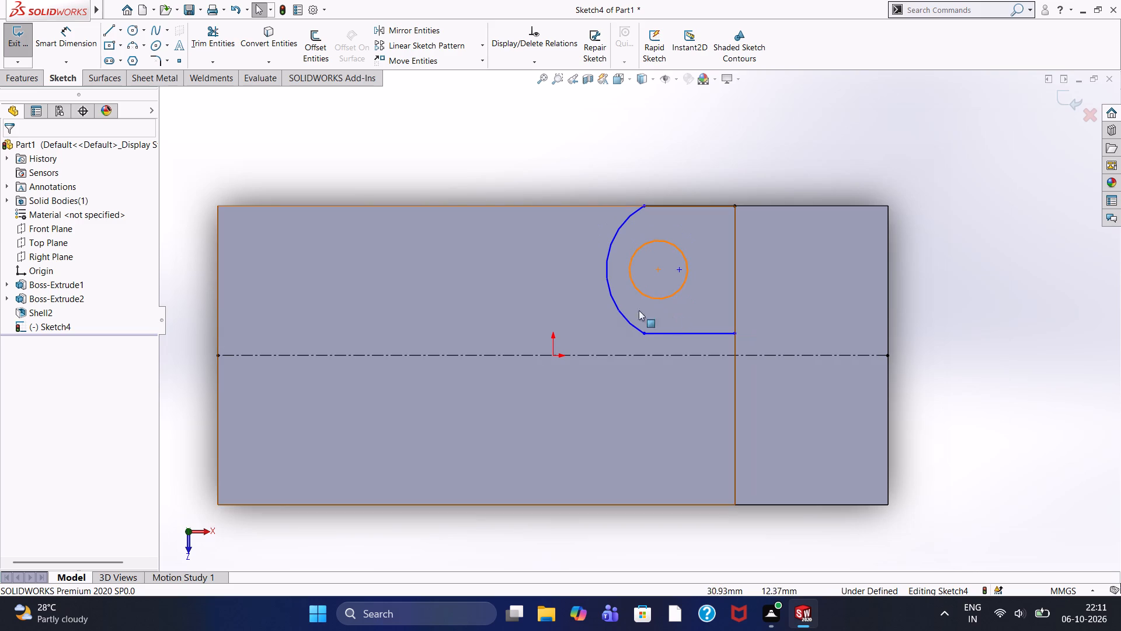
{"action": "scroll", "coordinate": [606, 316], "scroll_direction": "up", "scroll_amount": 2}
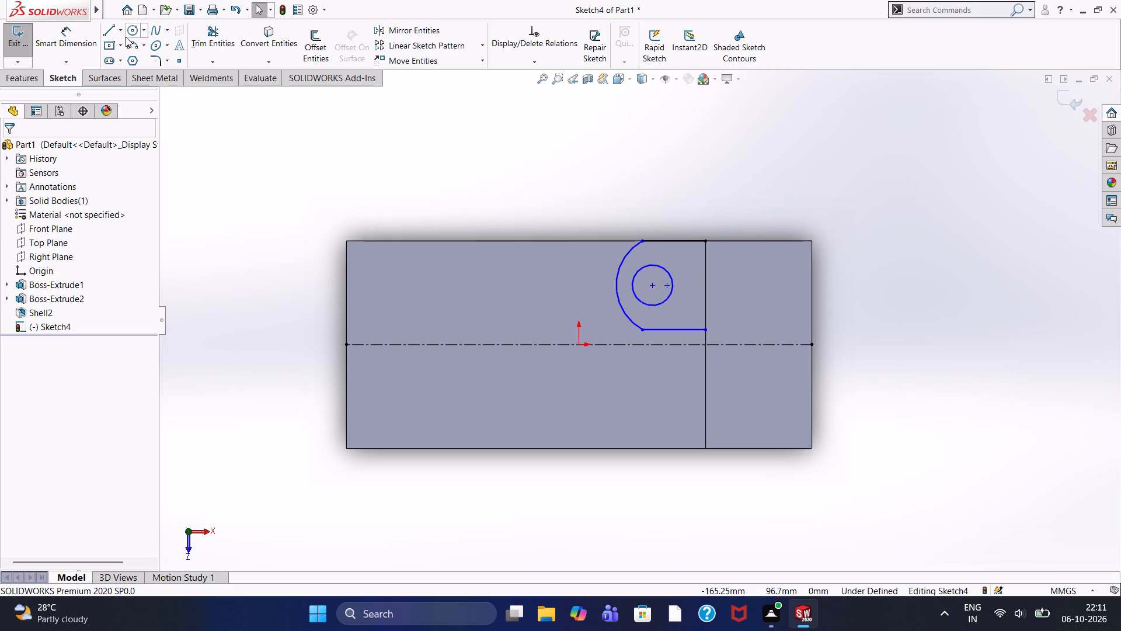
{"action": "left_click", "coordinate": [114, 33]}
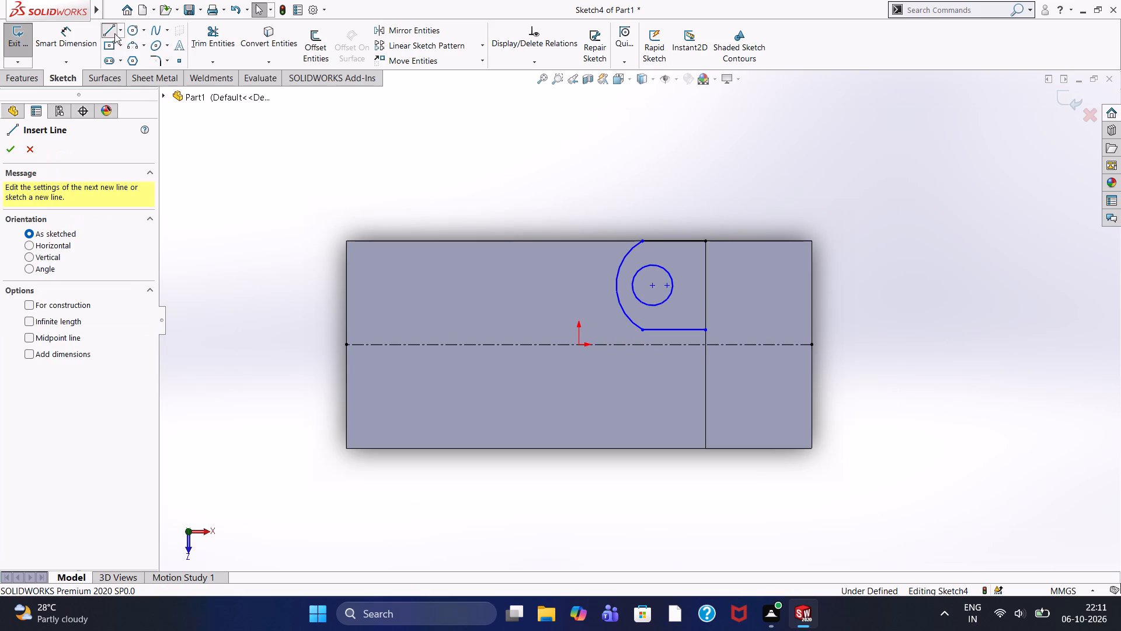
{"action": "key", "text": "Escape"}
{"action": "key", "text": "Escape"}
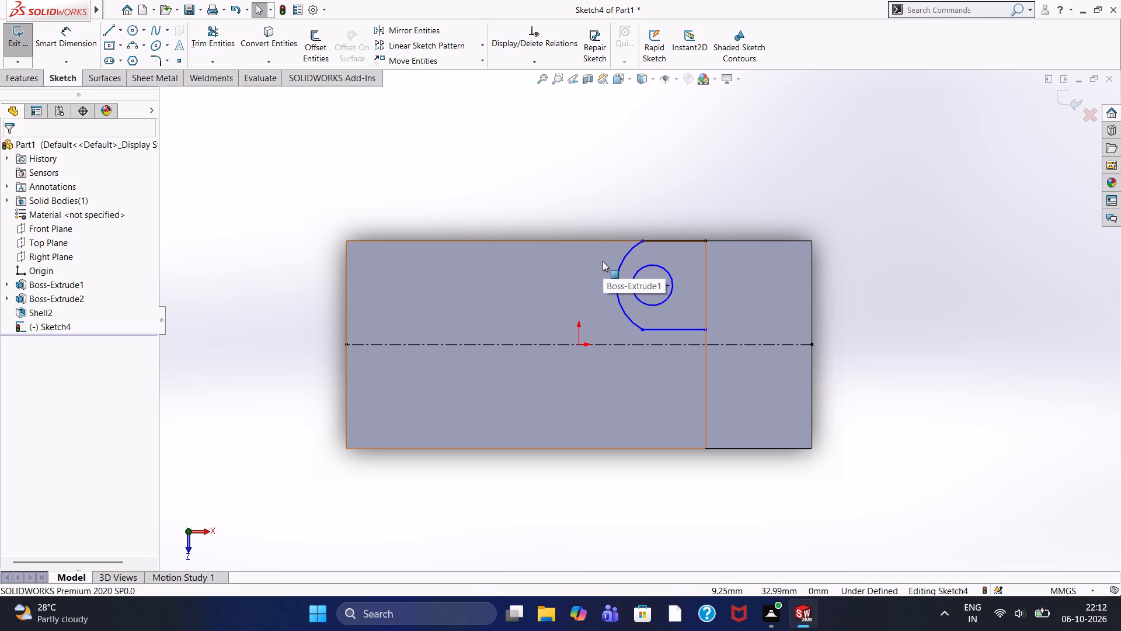
Mirror the two 25 mm lines and the connecting arc about the horizontal centerline, keeping the originals.
{"action": "left_click", "coordinate": [406, 30]}
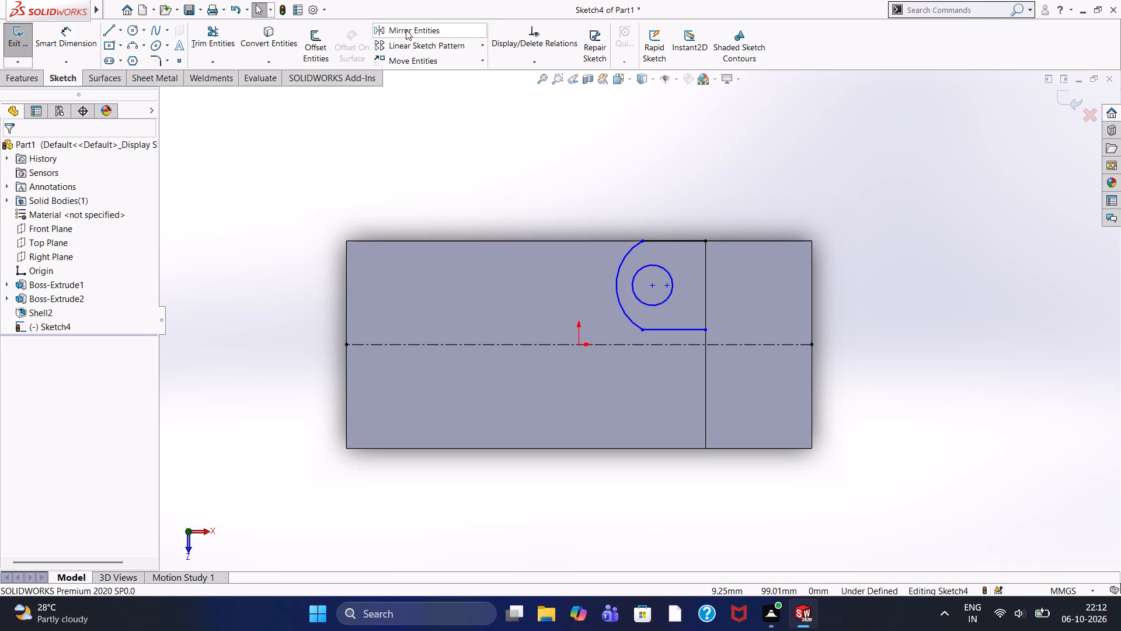
{"action": "left_click", "coordinate": [668, 241]}
{"action": "left_click", "coordinate": [619, 271]}
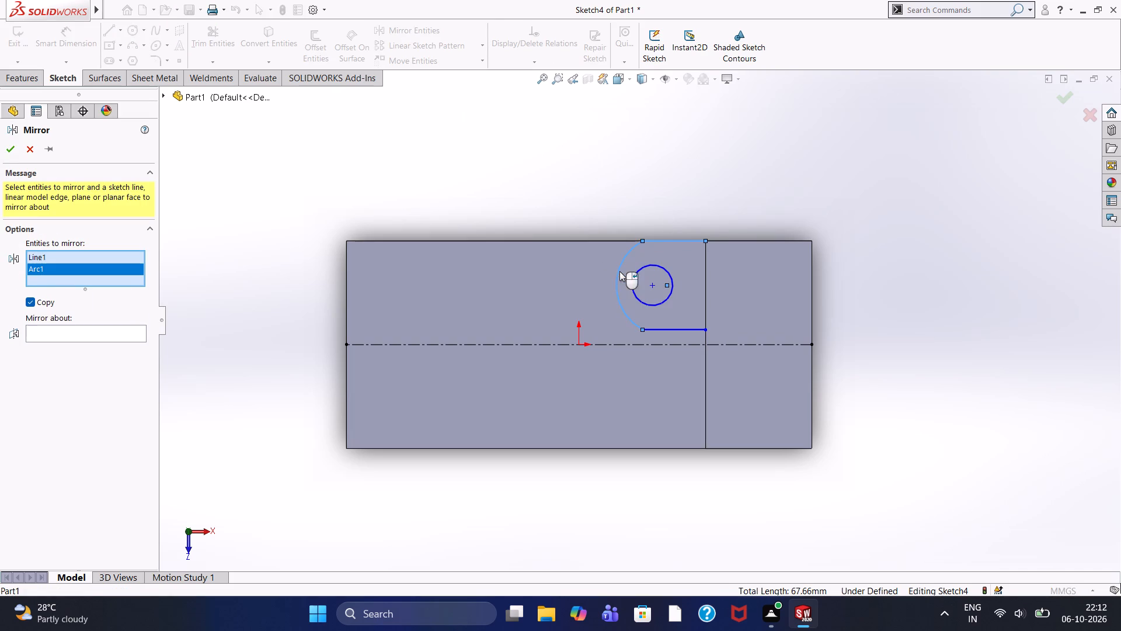
{"action": "left_click", "coordinate": [674, 329]}
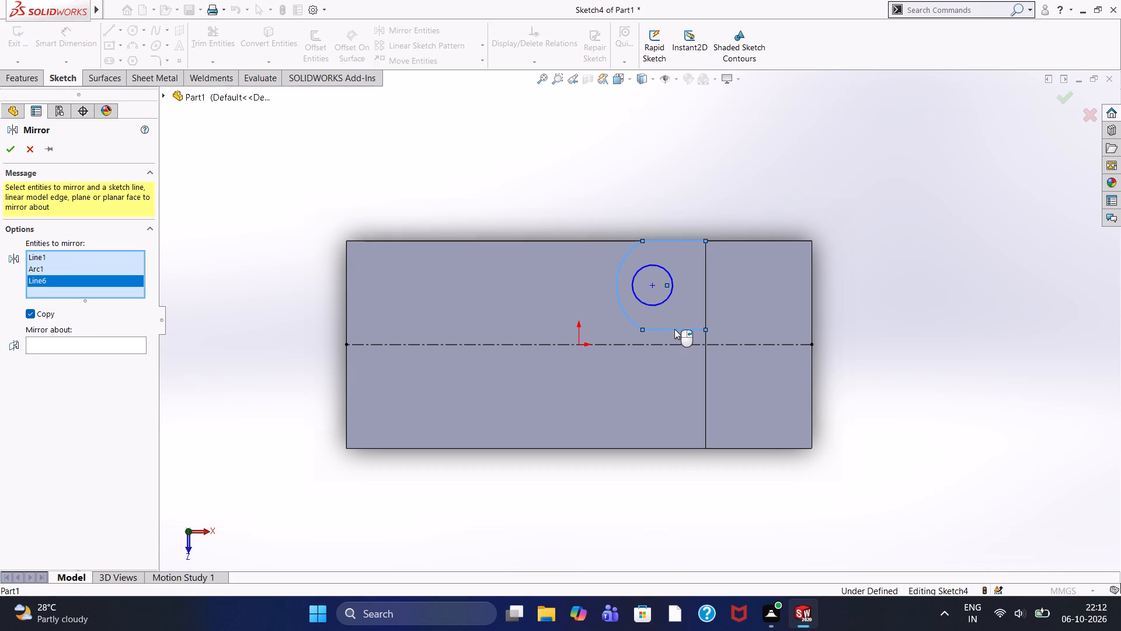
{"action": "left_click", "coordinate": [120, 345]}
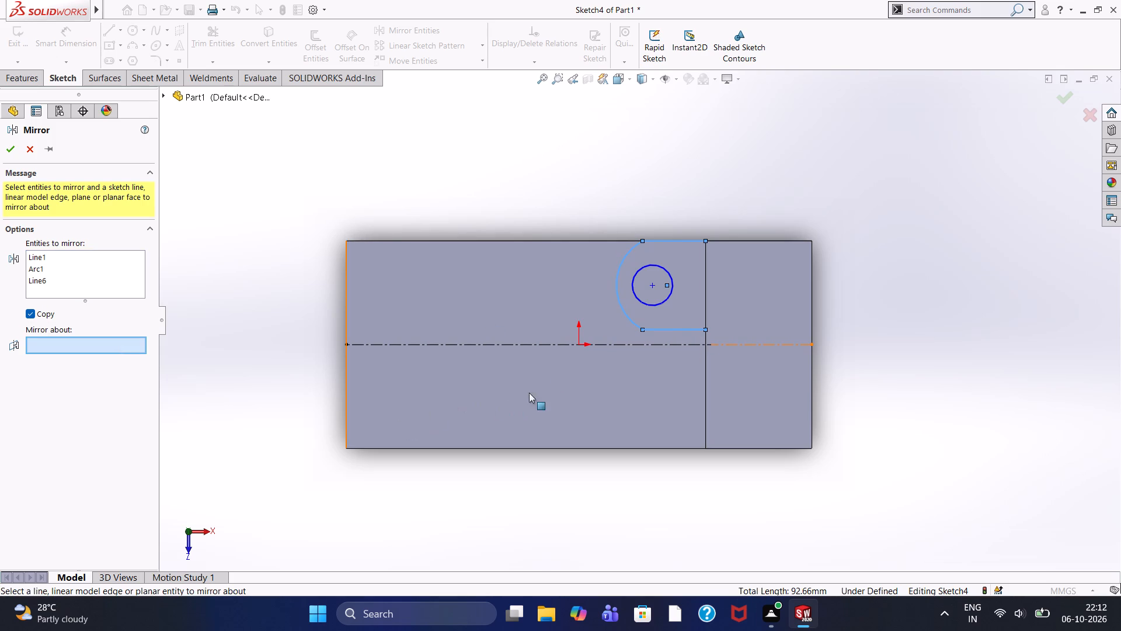
{"action": "left_click", "coordinate": [660, 345]}
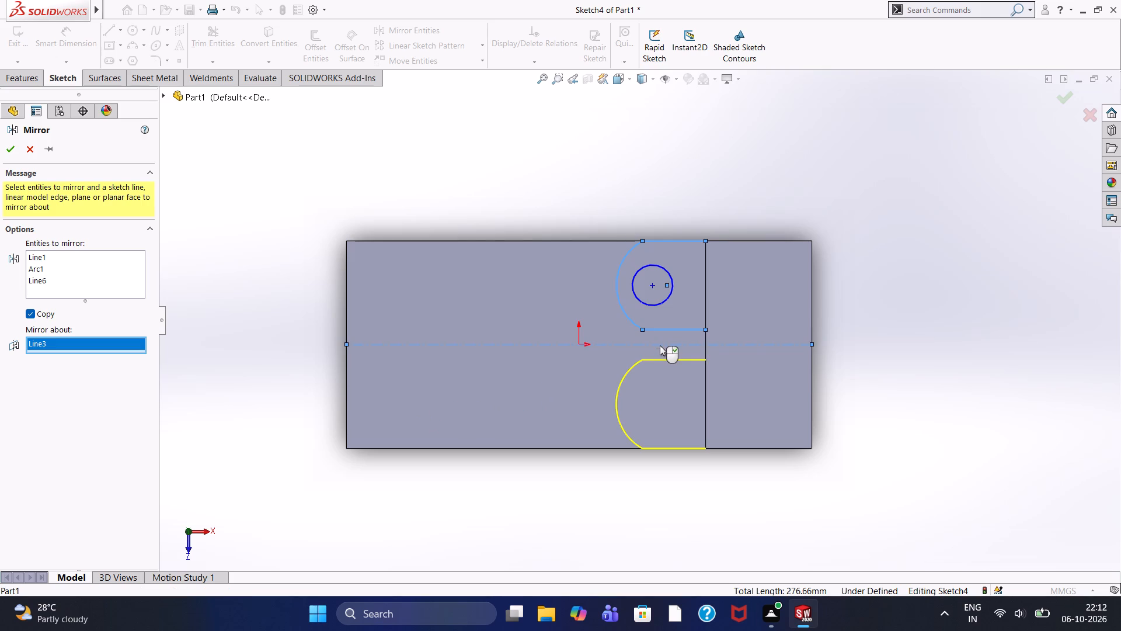
{"action": "left_click", "coordinate": [12, 154]}
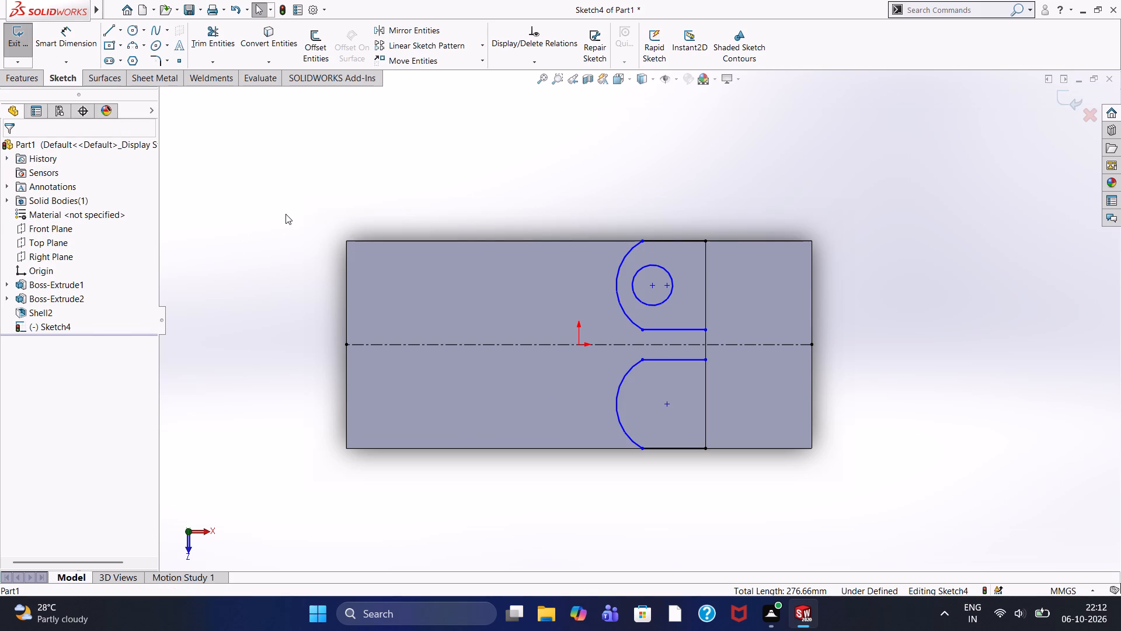
{"action": "key", "text": "Escape"}
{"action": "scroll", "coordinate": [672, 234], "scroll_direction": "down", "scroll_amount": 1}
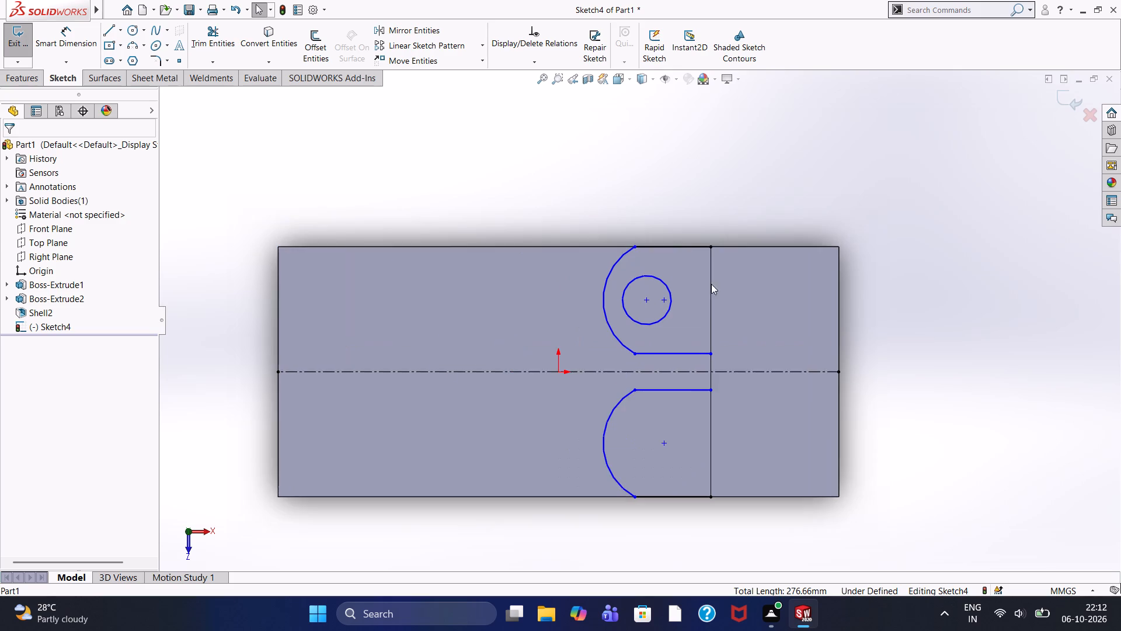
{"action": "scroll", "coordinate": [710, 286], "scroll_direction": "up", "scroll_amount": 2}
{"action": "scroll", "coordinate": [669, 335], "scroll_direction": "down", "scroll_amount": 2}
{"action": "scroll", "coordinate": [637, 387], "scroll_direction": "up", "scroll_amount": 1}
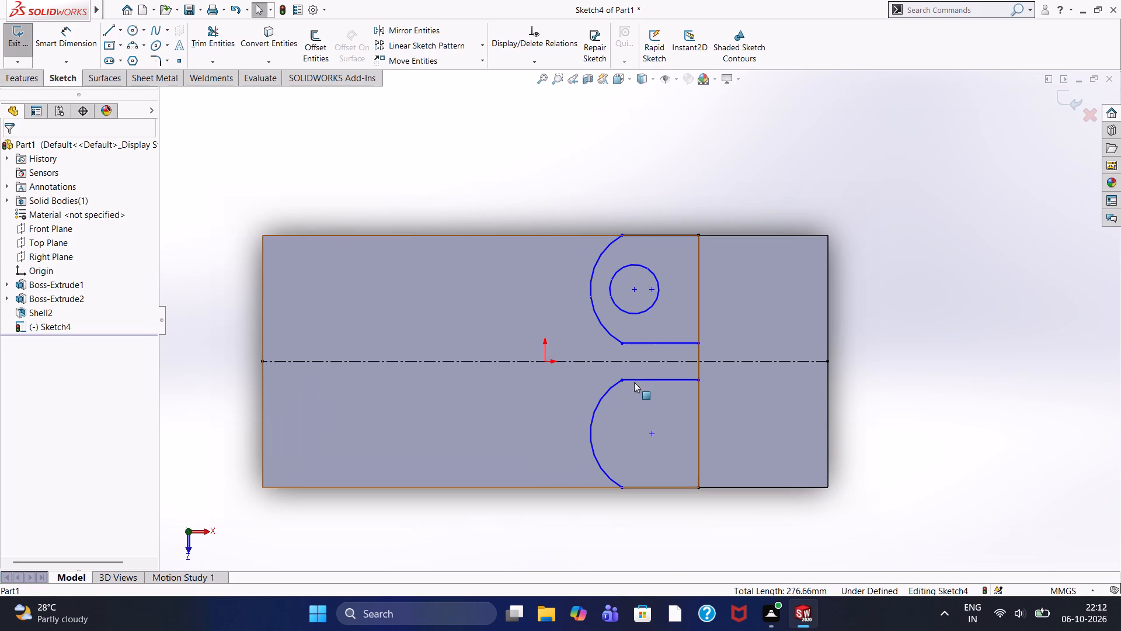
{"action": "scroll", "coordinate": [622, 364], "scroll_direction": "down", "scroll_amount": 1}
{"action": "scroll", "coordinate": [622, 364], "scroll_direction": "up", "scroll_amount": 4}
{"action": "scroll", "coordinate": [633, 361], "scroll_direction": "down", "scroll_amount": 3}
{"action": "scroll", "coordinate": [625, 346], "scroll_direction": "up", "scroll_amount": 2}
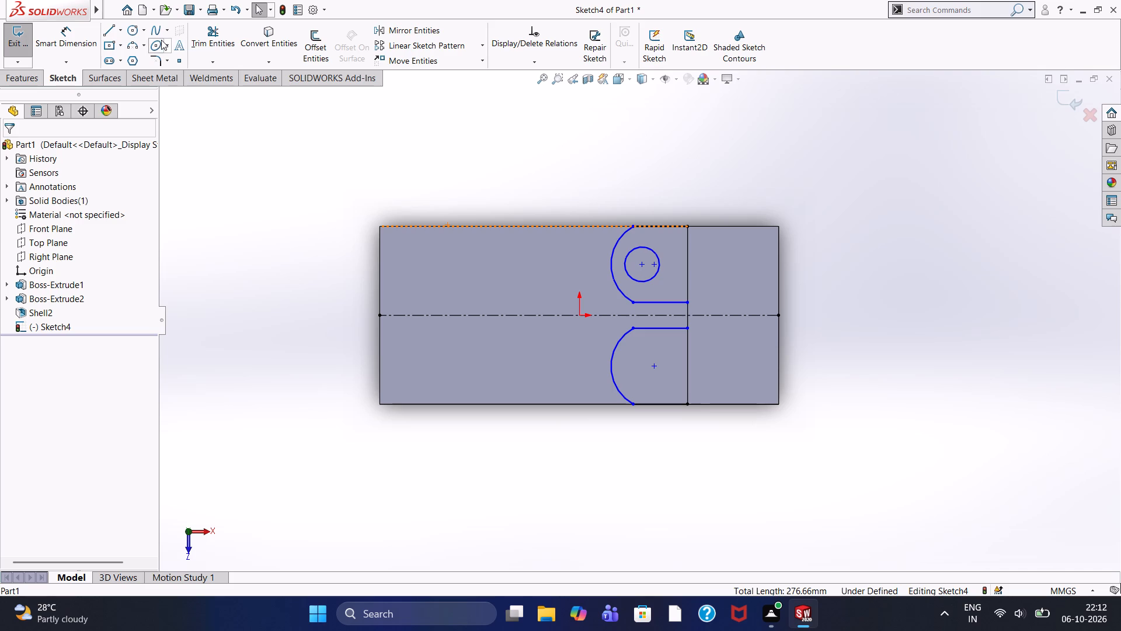
Draw an 8 mm radius circle inside the mirrored profile, vertically aligned with the first circle and level with the mirrored arc's centre.
{"action": "left_click", "coordinate": [133, 30]}
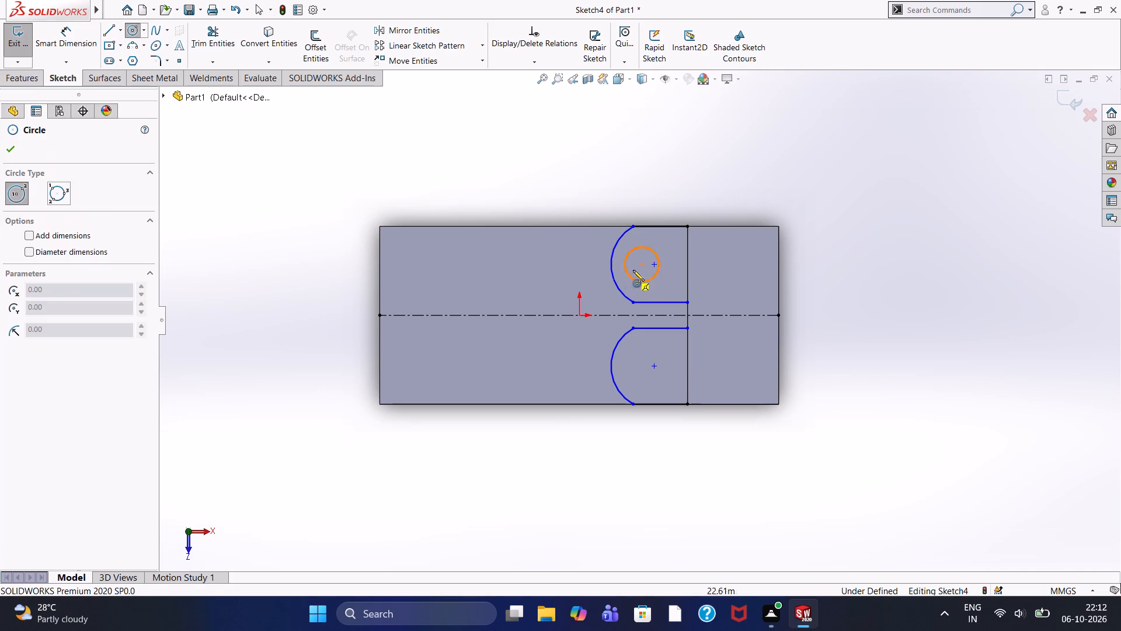
{"action": "left_click", "coordinate": [641, 363]}
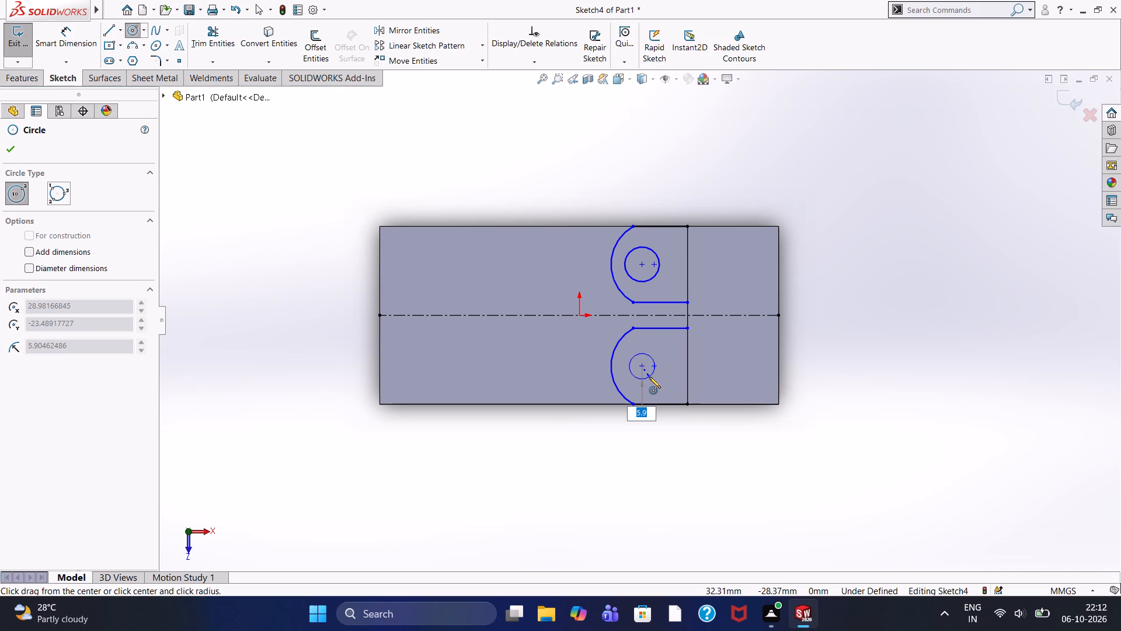
{"action": "key", "text": "8"}
{"action": "key", "text": "Return"}
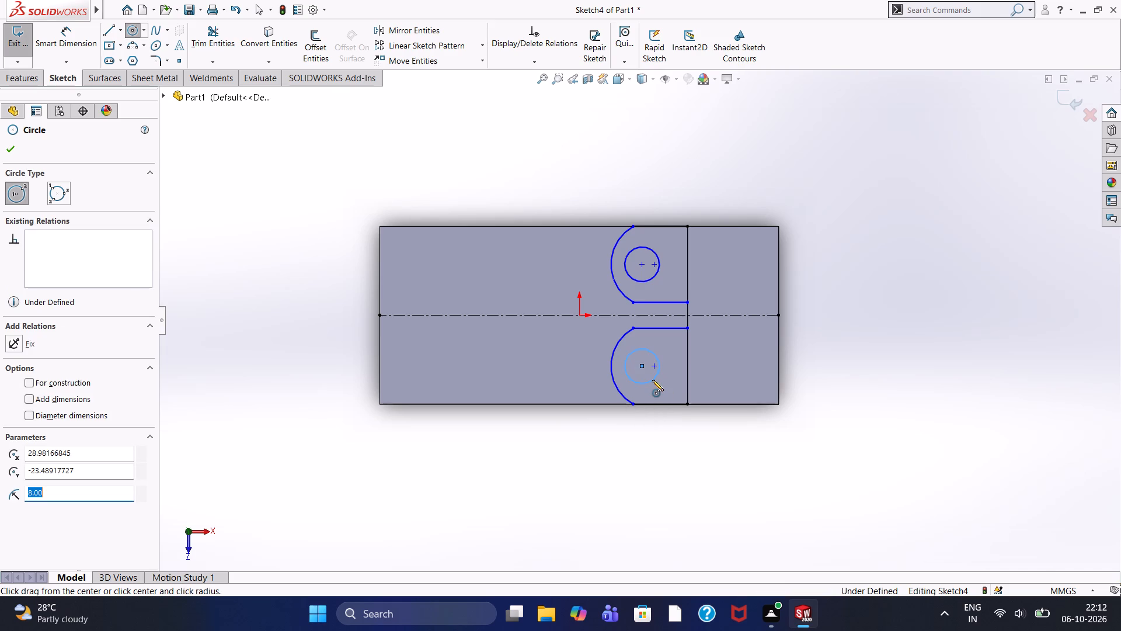
{"action": "key", "text": "Escape"}
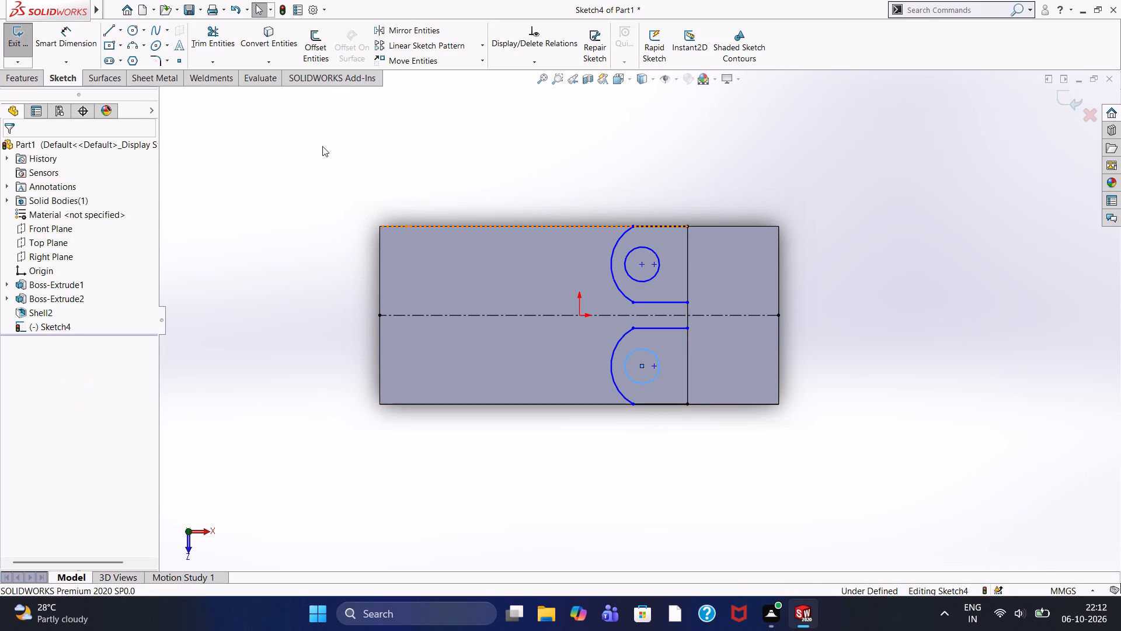
Dimension the vertical distance between the two circle centres and set it to 46 mm.
{"action": "left_click", "coordinate": [60, 41]}
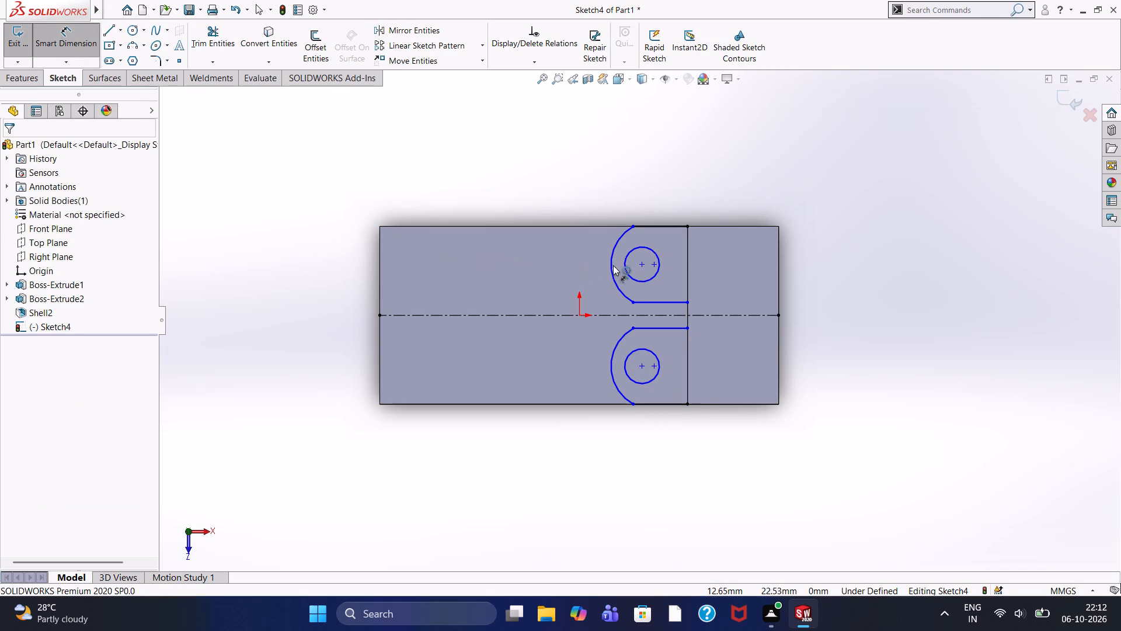
{"action": "left_click", "coordinate": [642, 266]}
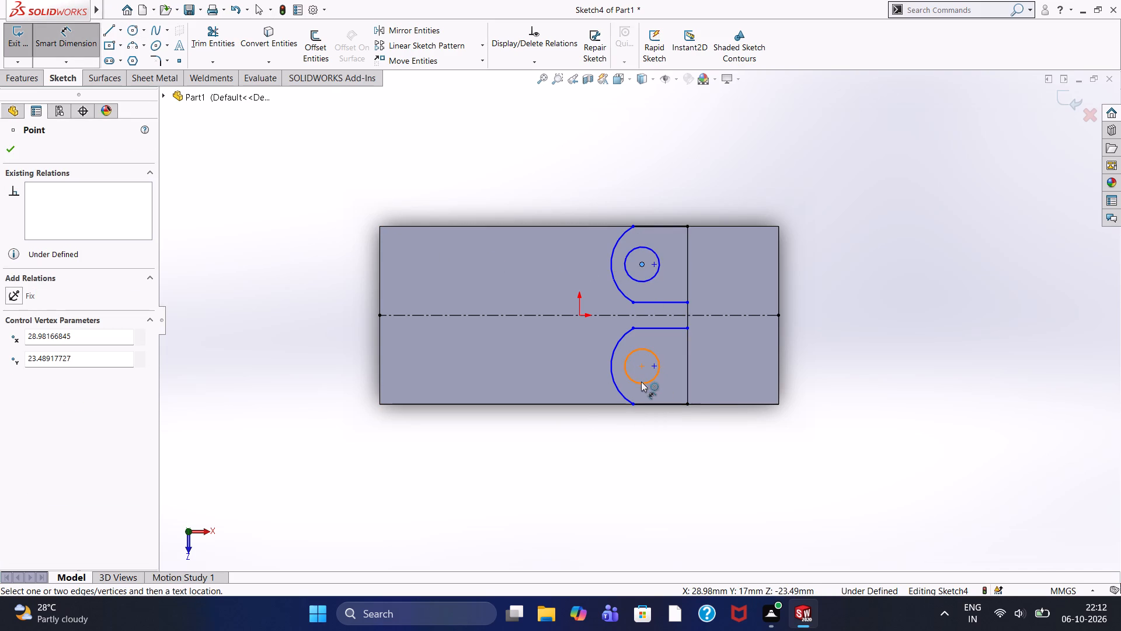
{"action": "left_click", "coordinate": [642, 365]}
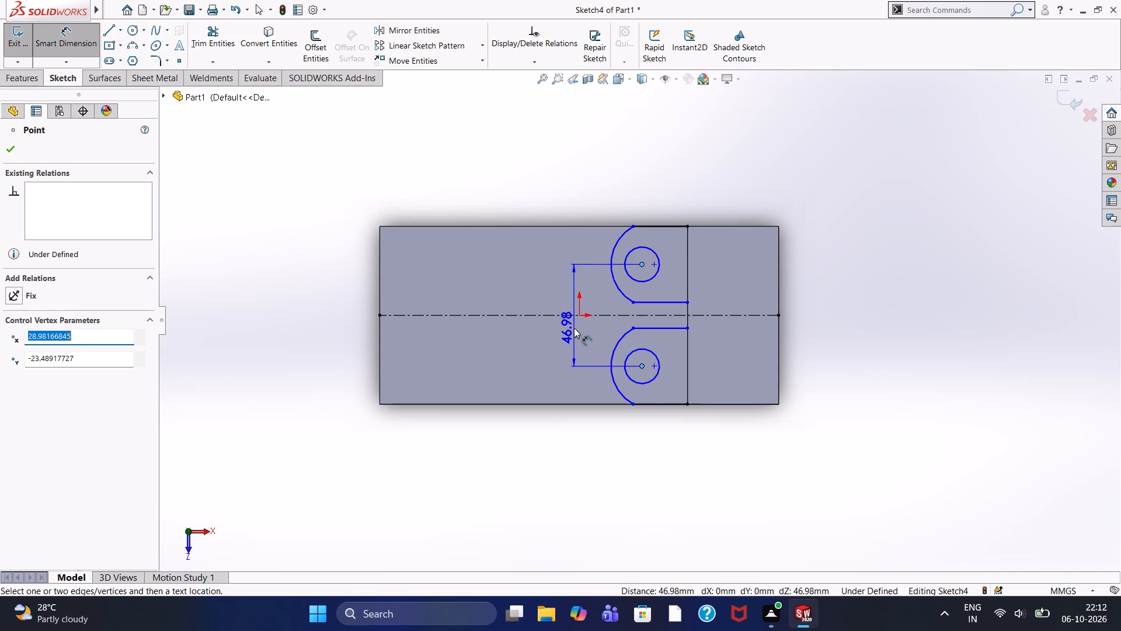
{"action": "left_click", "coordinate": [574, 323]}
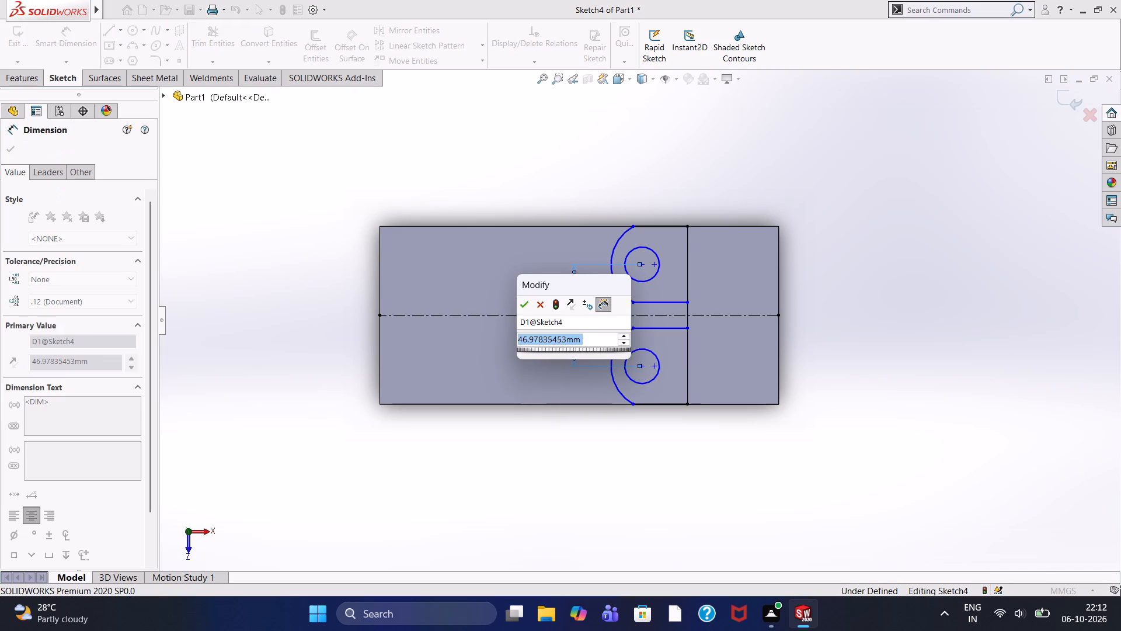
{"action": "type", "text": "46"}
{"action": "key", "text": "Return"}
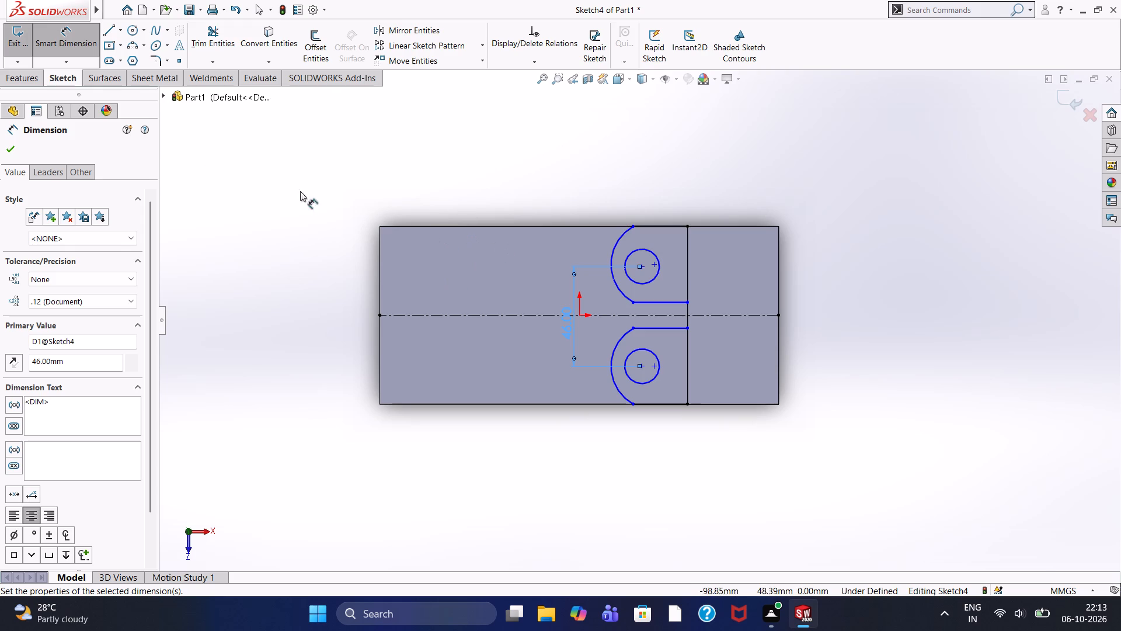
{"action": "left_click", "coordinate": [6, 148]}
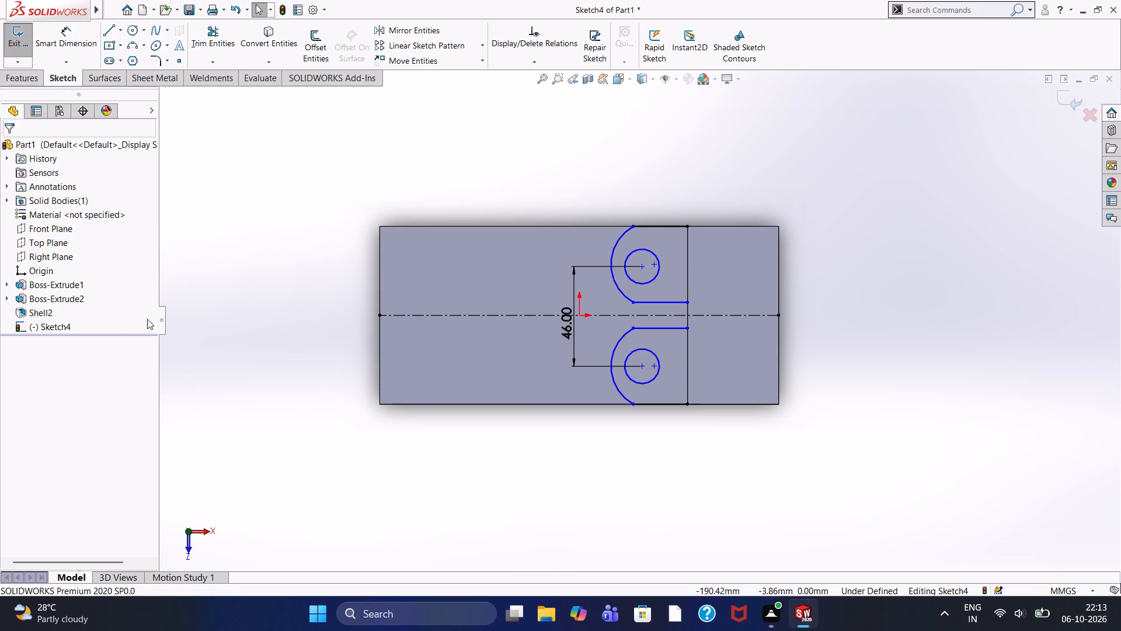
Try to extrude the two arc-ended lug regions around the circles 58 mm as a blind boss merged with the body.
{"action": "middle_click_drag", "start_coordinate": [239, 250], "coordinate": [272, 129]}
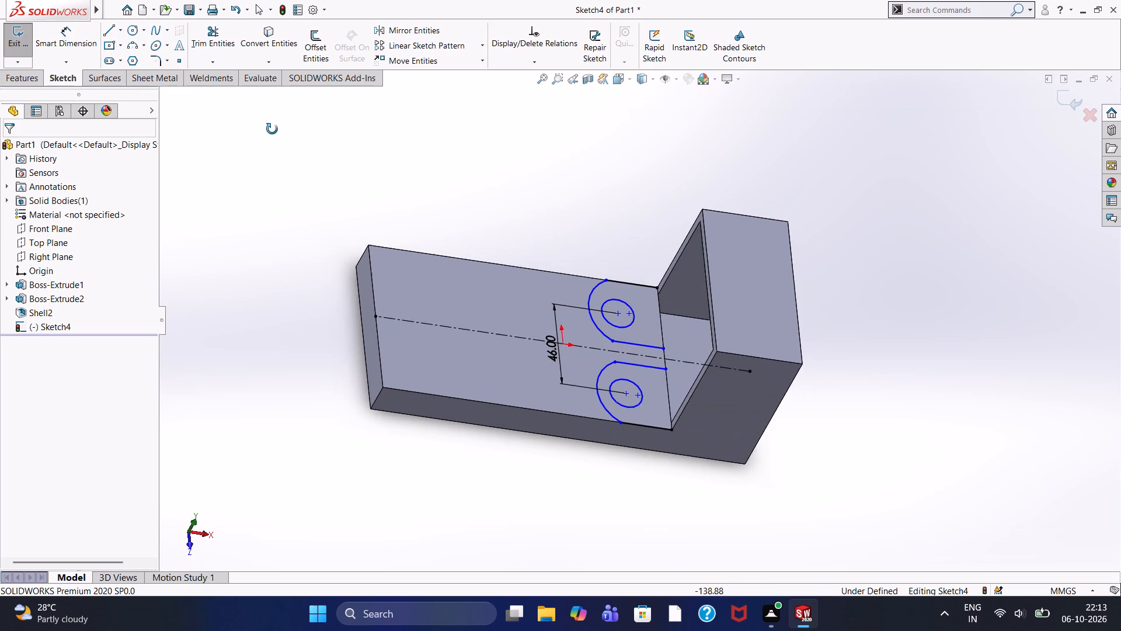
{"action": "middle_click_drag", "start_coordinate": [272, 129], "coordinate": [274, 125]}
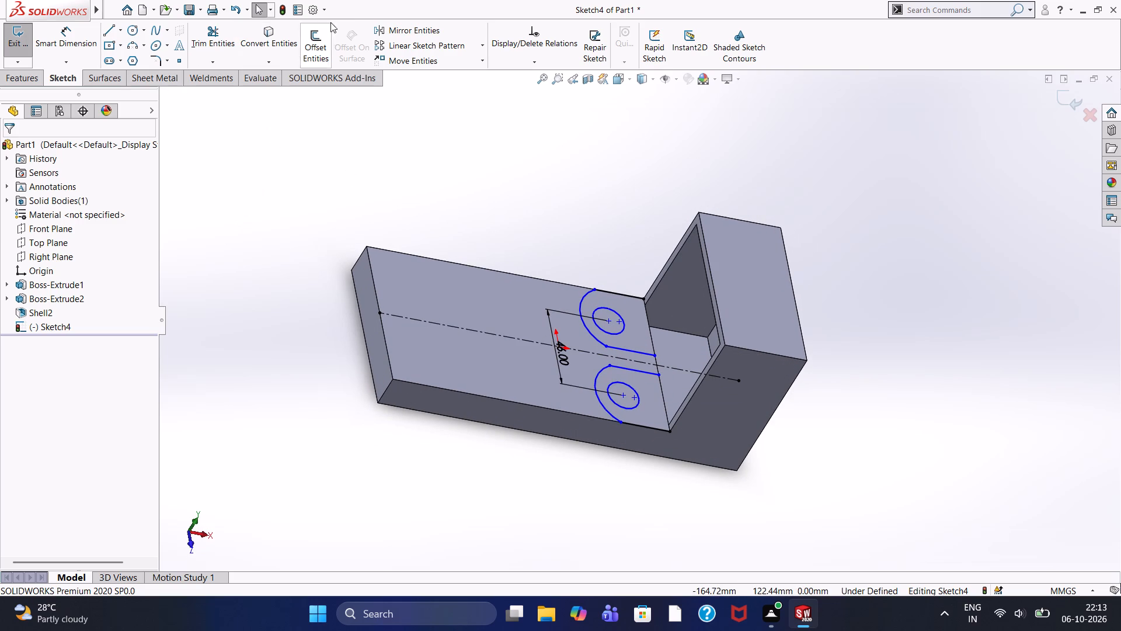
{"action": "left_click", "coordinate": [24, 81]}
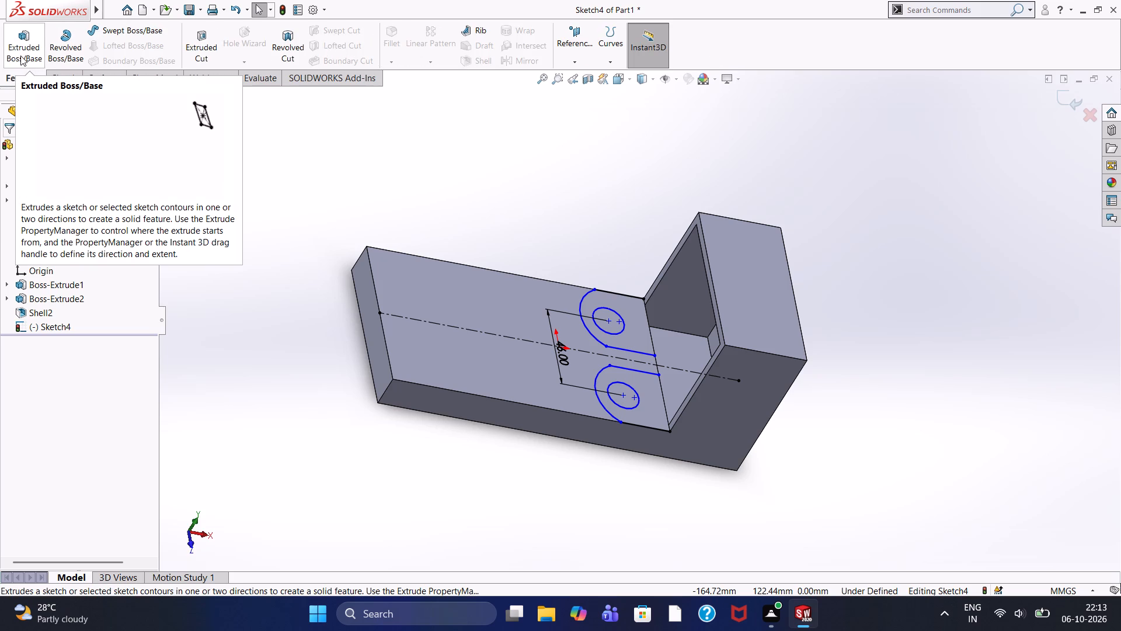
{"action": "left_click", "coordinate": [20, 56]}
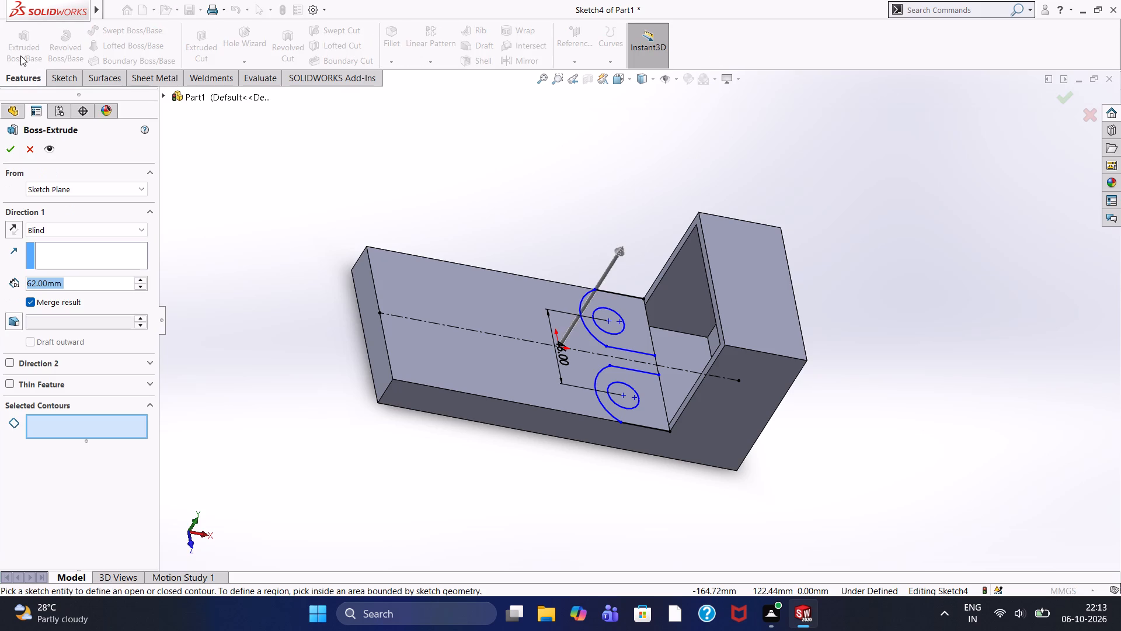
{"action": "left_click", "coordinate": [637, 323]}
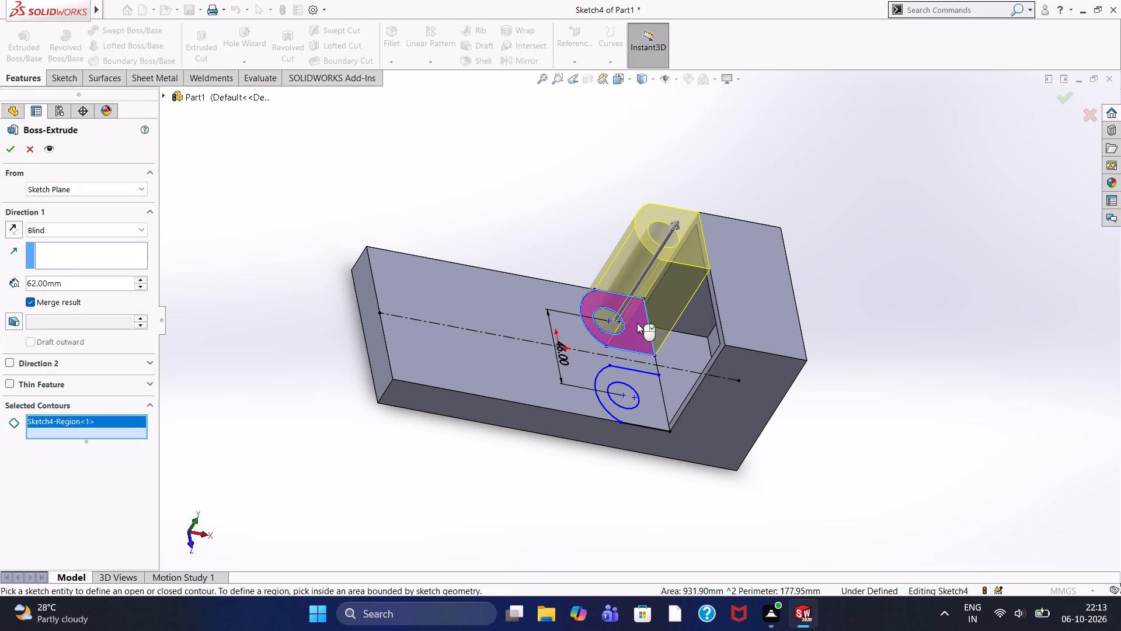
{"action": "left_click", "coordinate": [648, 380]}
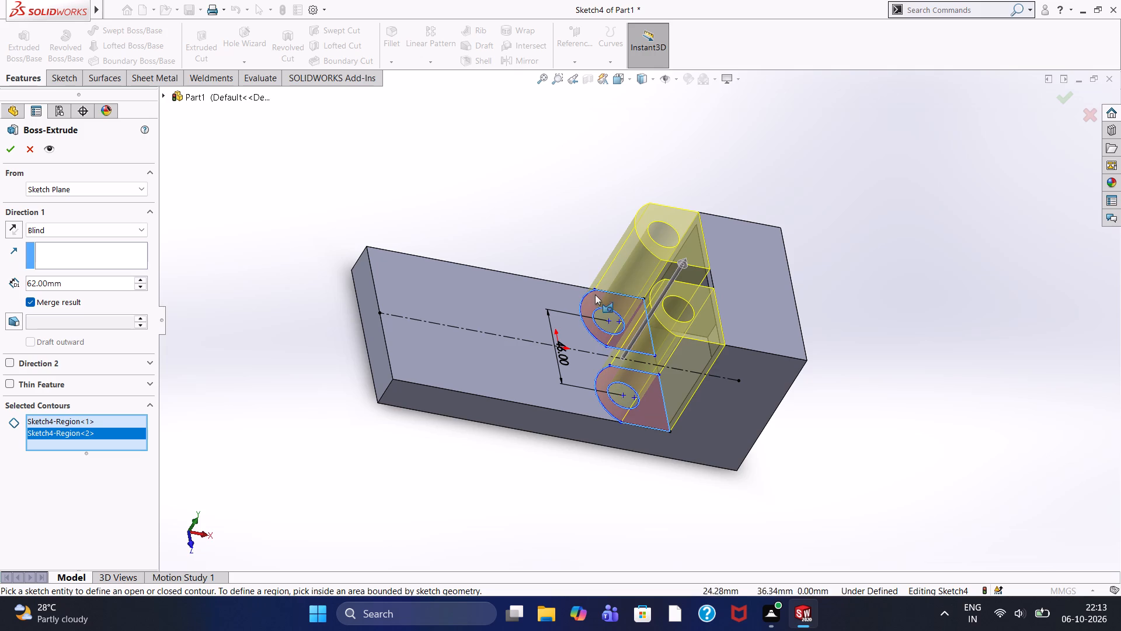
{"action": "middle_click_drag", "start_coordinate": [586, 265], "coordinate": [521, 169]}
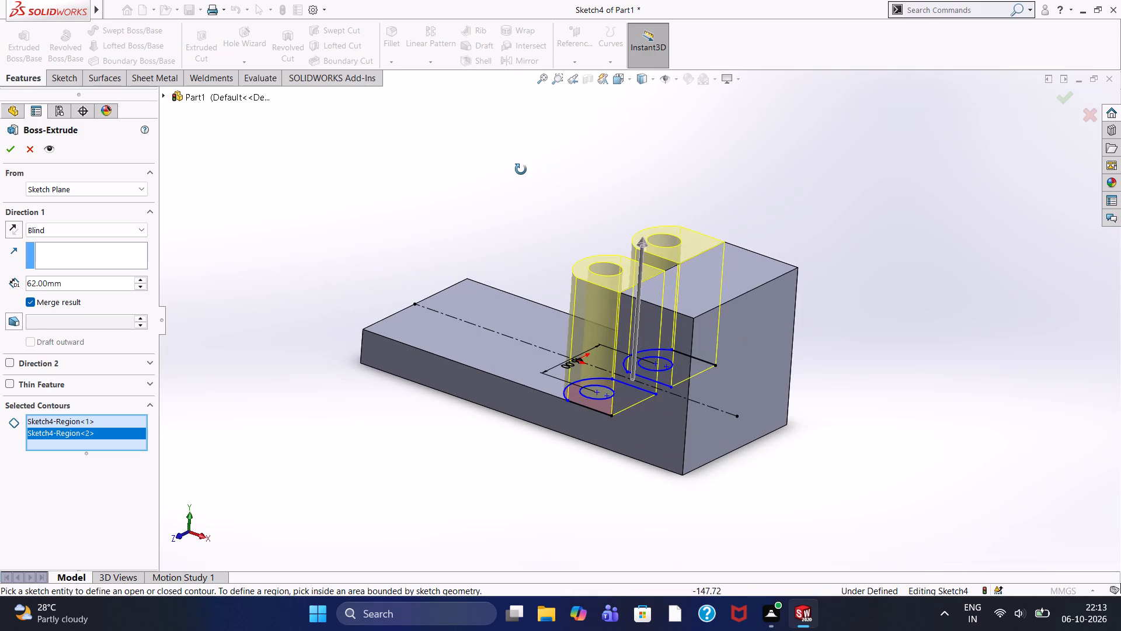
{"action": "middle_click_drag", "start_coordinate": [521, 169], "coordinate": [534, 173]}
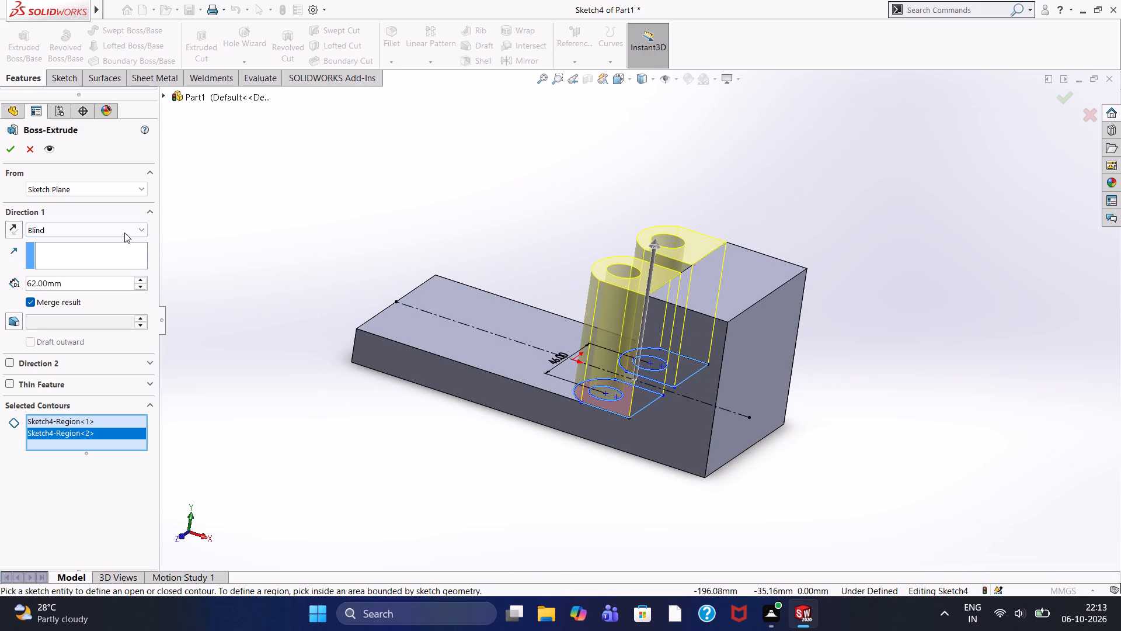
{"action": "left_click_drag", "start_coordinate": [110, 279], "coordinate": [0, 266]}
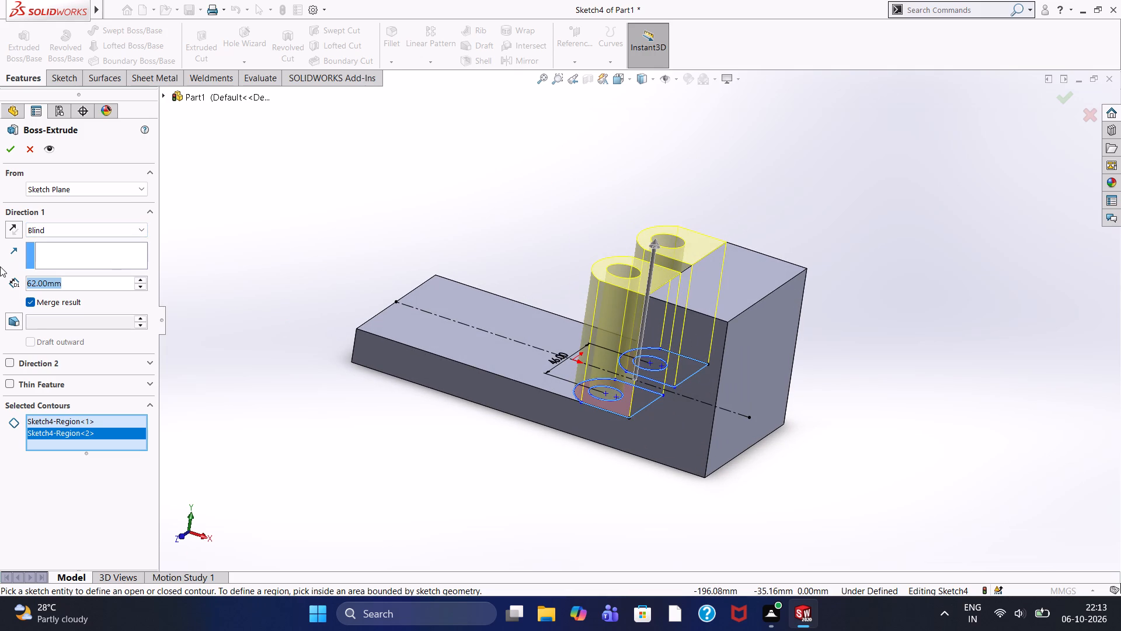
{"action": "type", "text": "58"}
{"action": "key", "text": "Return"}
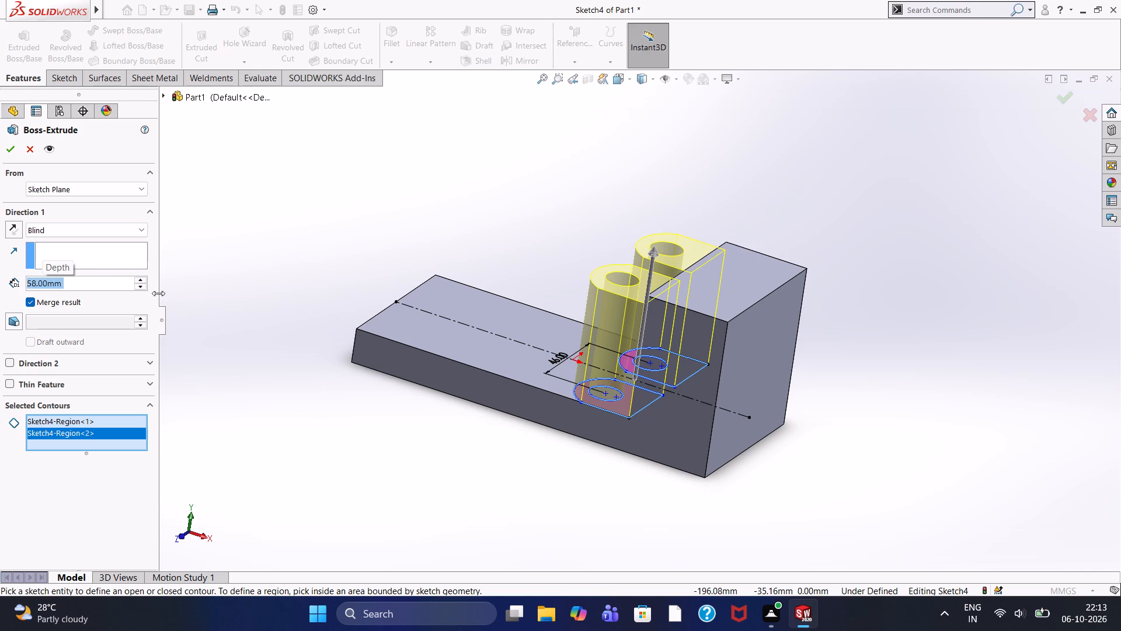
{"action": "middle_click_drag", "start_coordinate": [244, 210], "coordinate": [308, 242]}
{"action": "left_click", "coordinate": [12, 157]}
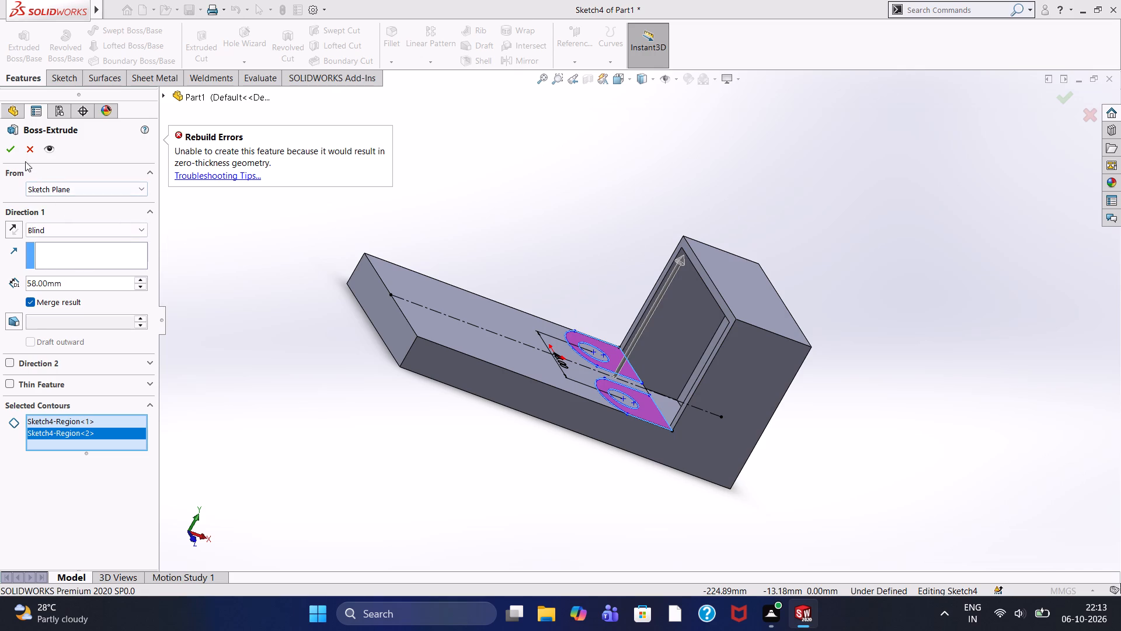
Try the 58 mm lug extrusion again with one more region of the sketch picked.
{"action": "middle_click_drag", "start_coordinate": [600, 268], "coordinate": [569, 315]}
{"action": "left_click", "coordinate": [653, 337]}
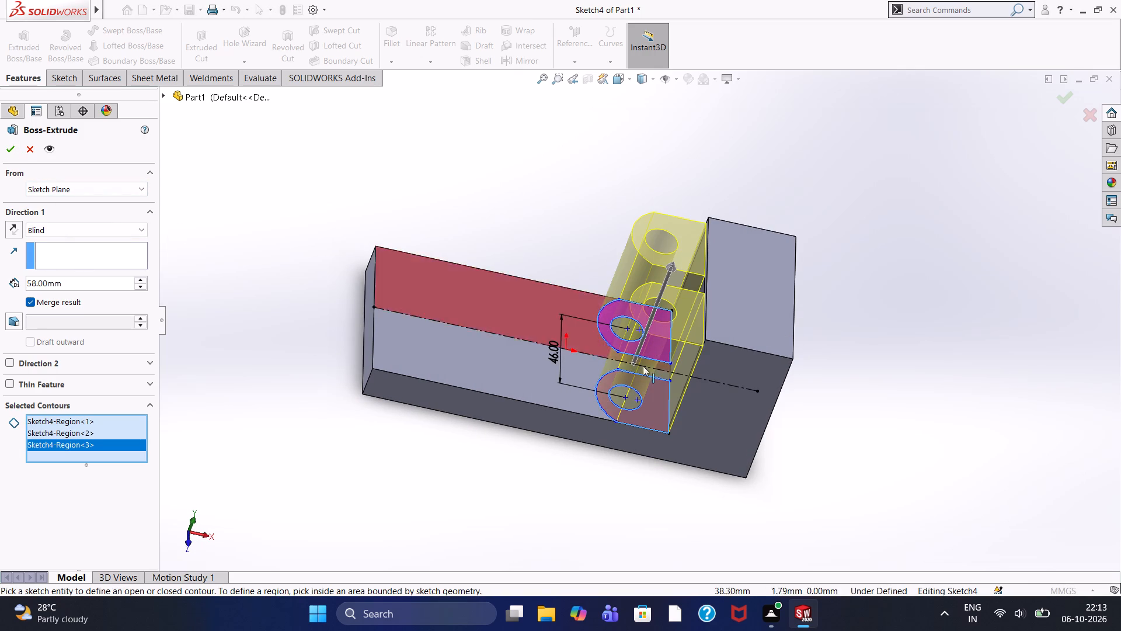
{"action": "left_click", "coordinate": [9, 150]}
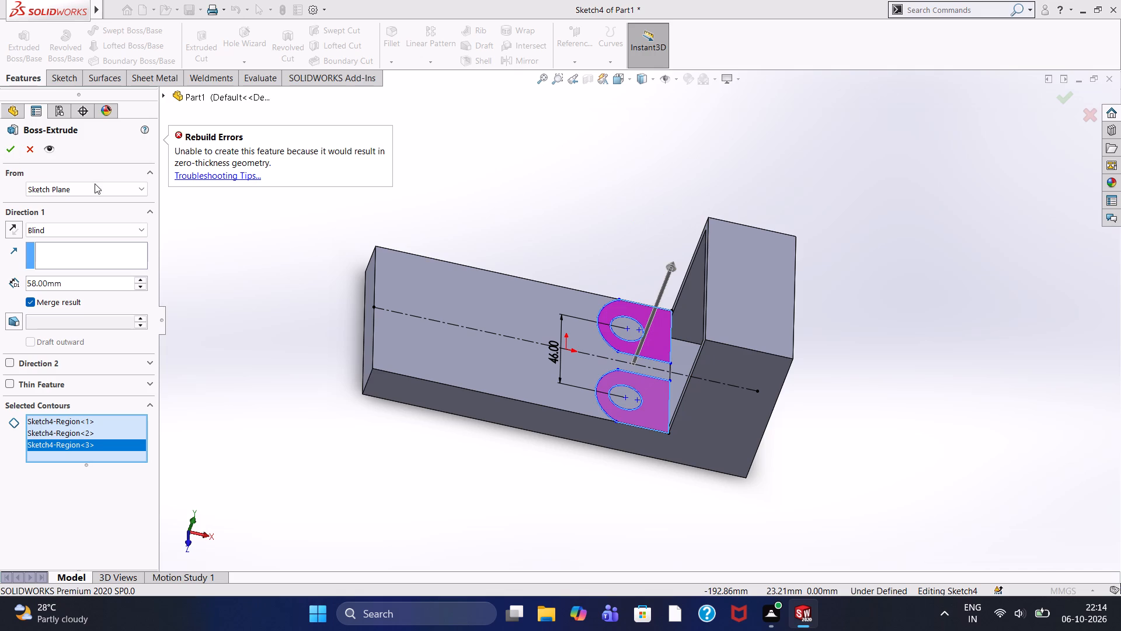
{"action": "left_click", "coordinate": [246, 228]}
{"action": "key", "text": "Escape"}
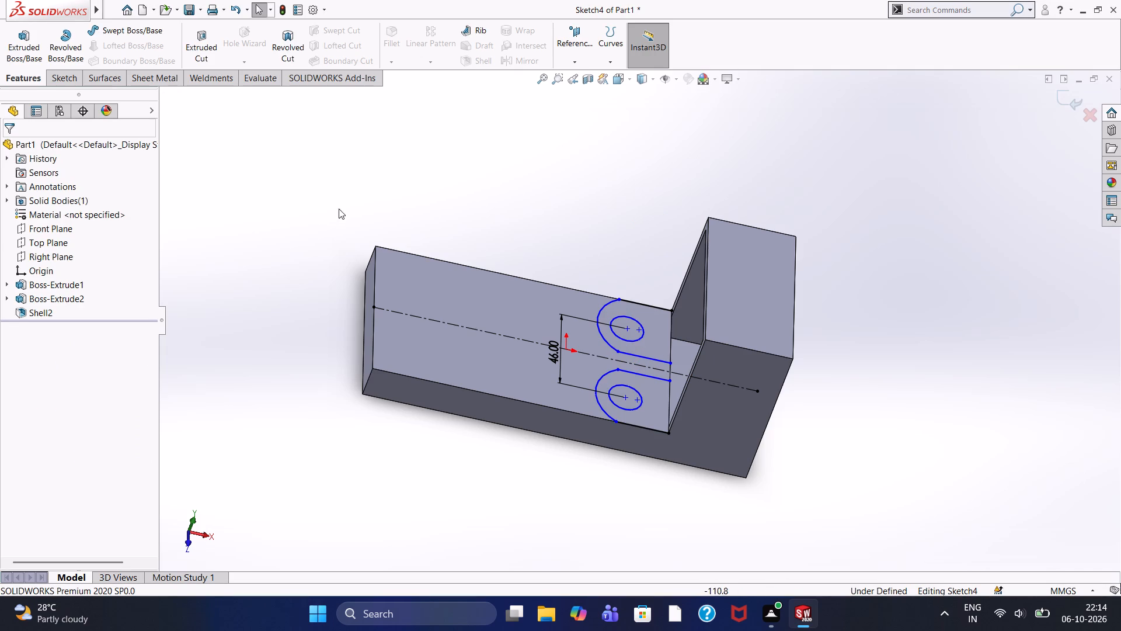
Close the lug sketch and start a new sketch on the Top Plane, viewed from above.
{"action": "middle_click_drag", "start_coordinate": [339, 209], "coordinate": [335, 262]}
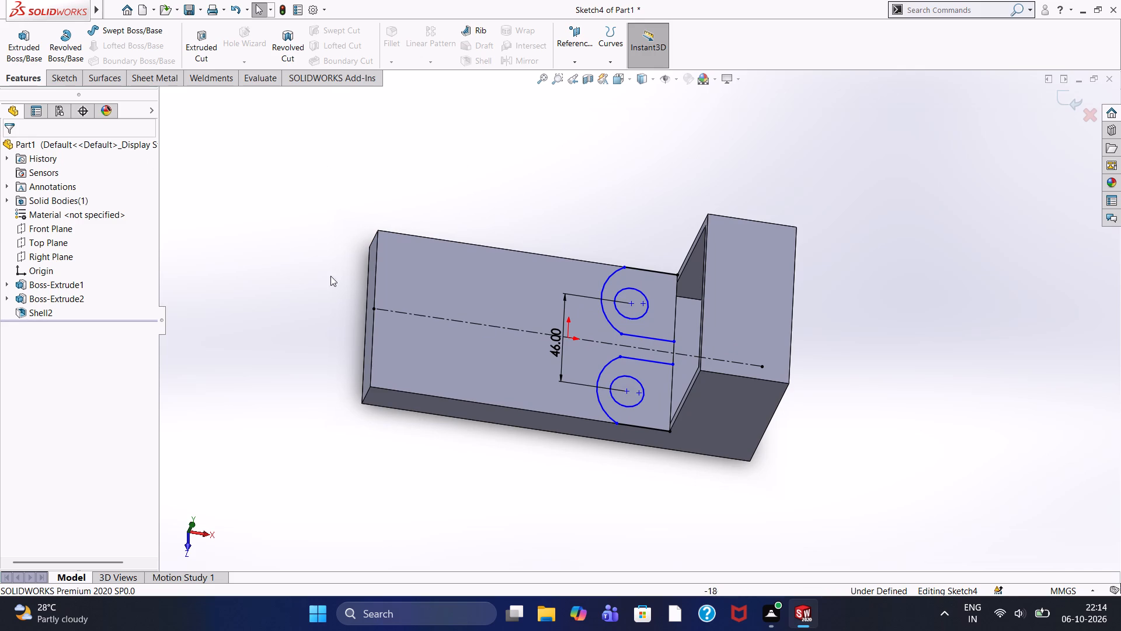
{"action": "key", "text": "ctrl+8"}
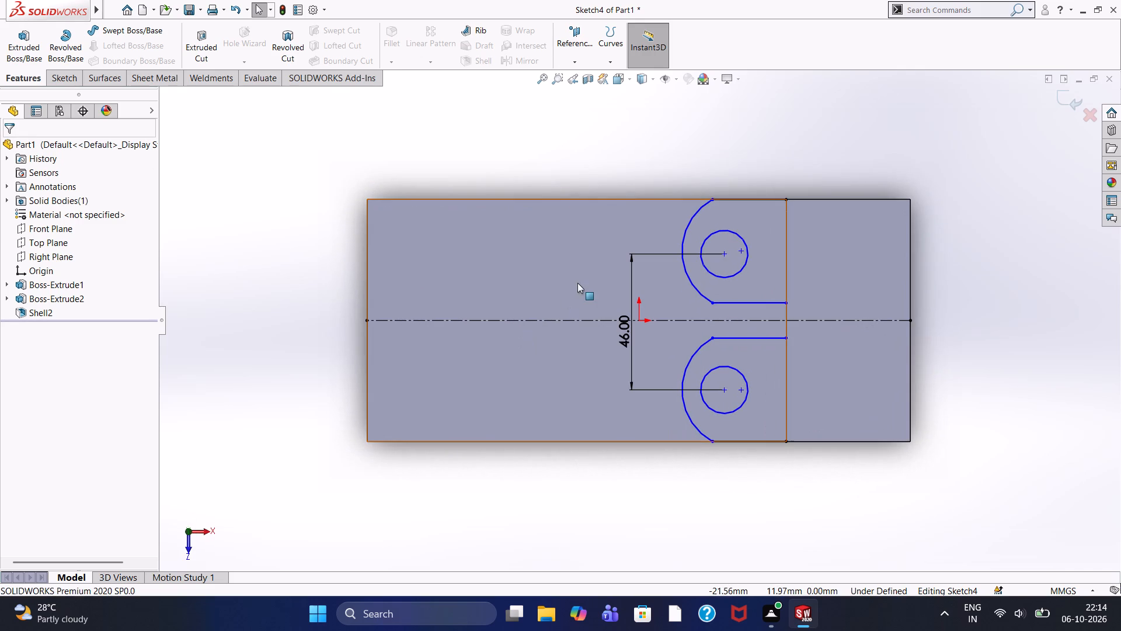
{"action": "left_click", "coordinate": [47, 76]}
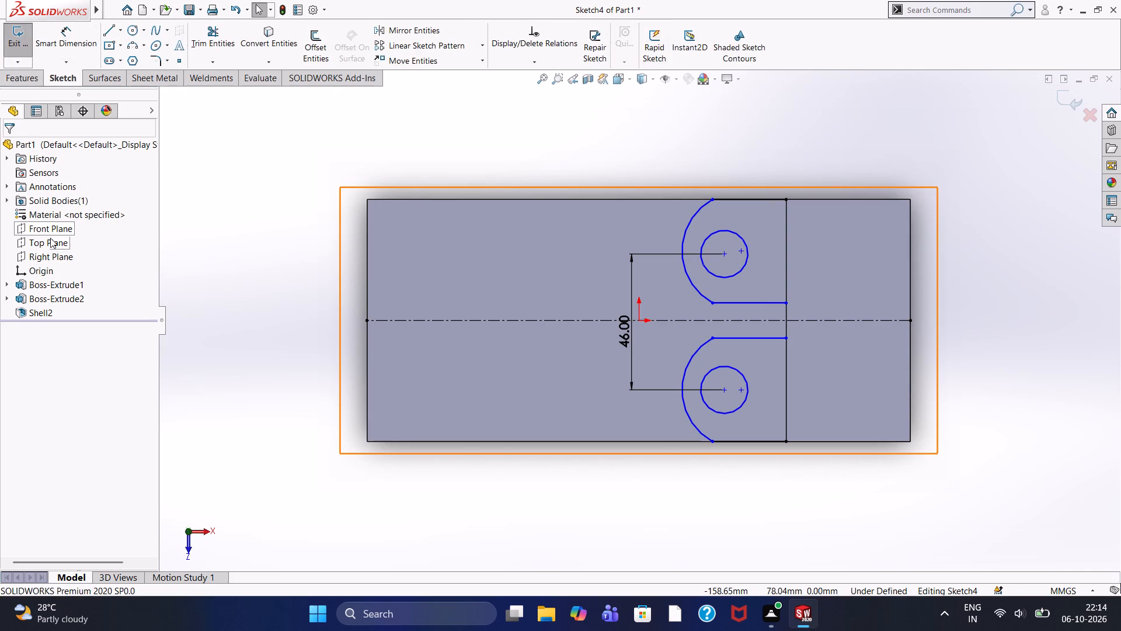
{"action": "left_click", "coordinate": [50, 238]}
{"action": "left_click", "coordinate": [58, 227]}
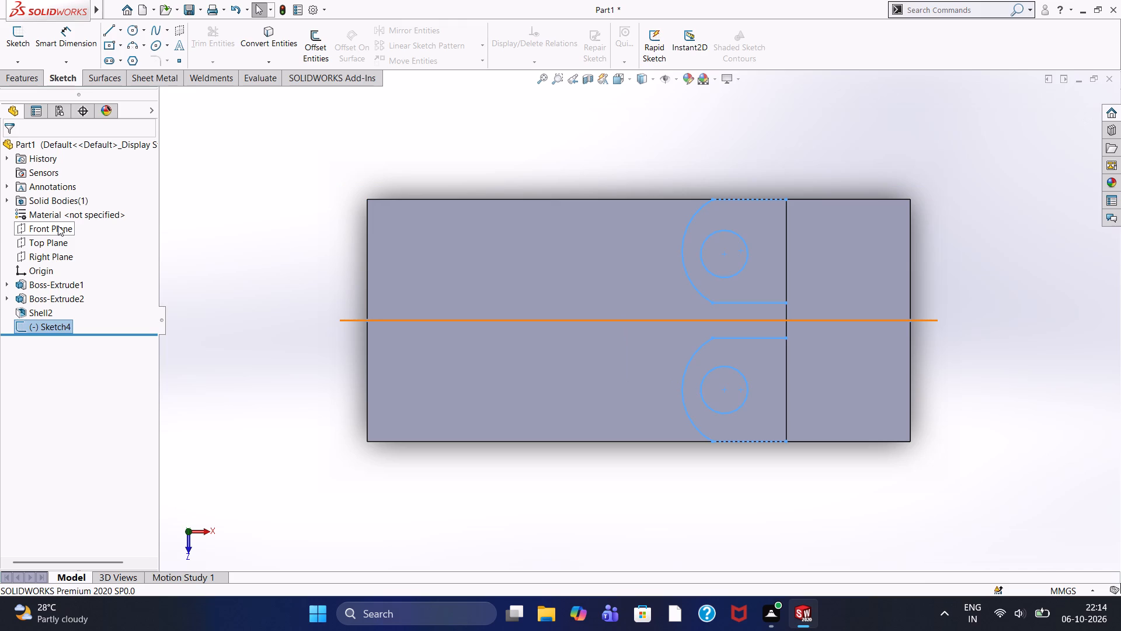
{"action": "left_click", "coordinate": [58, 226]}
{"action": "left_click", "coordinate": [54, 242]}
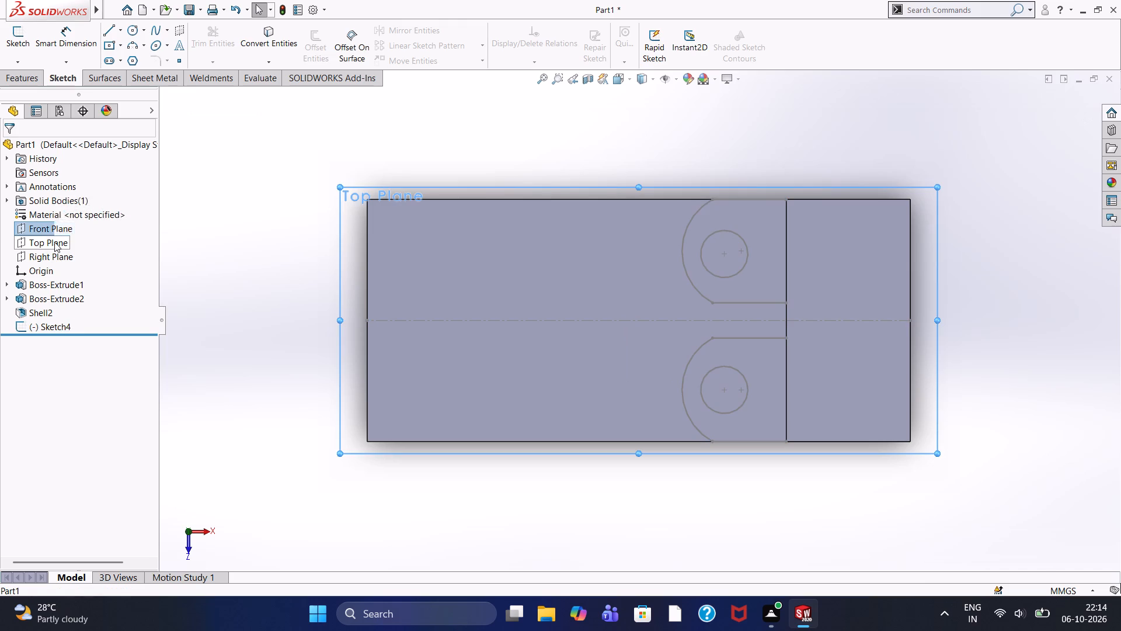
{"action": "left_click", "coordinate": [61, 226]}
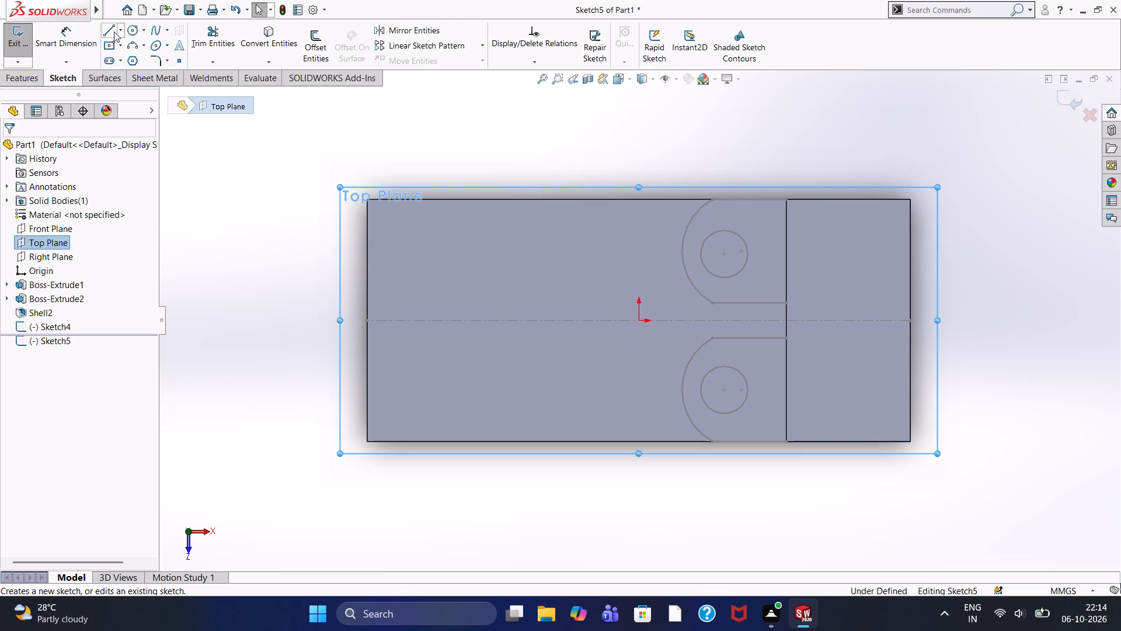
Draw two separate vertical lines along the end block's inner edge, each spanning the open end of one lug profile.
{"action": "left_click", "coordinate": [114, 32]}
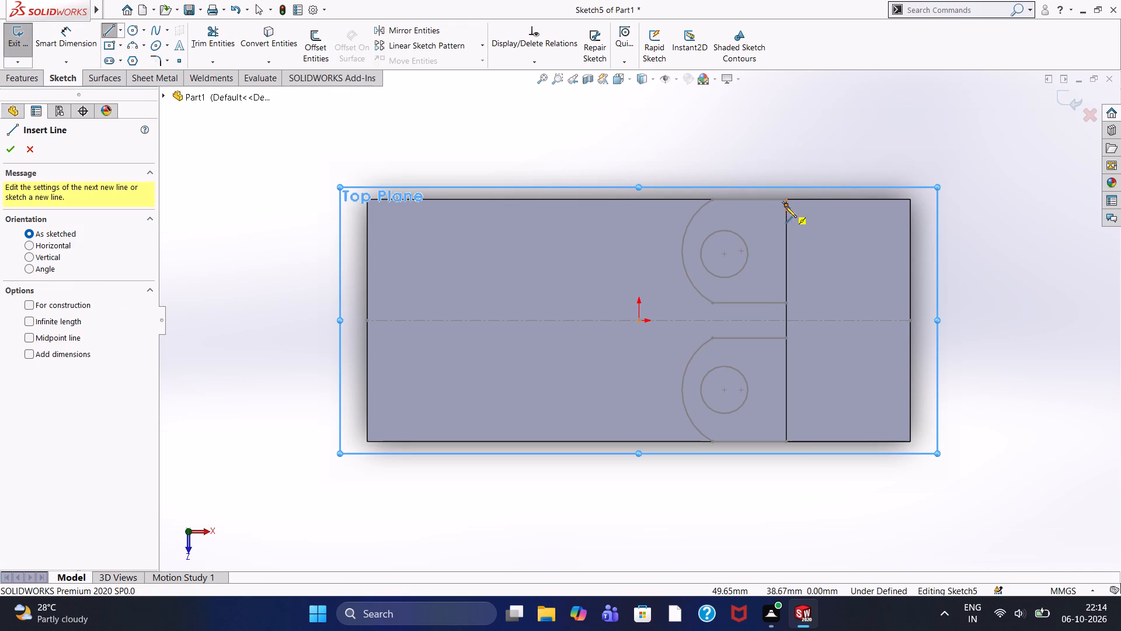
{"action": "left_click", "coordinate": [786, 201]}
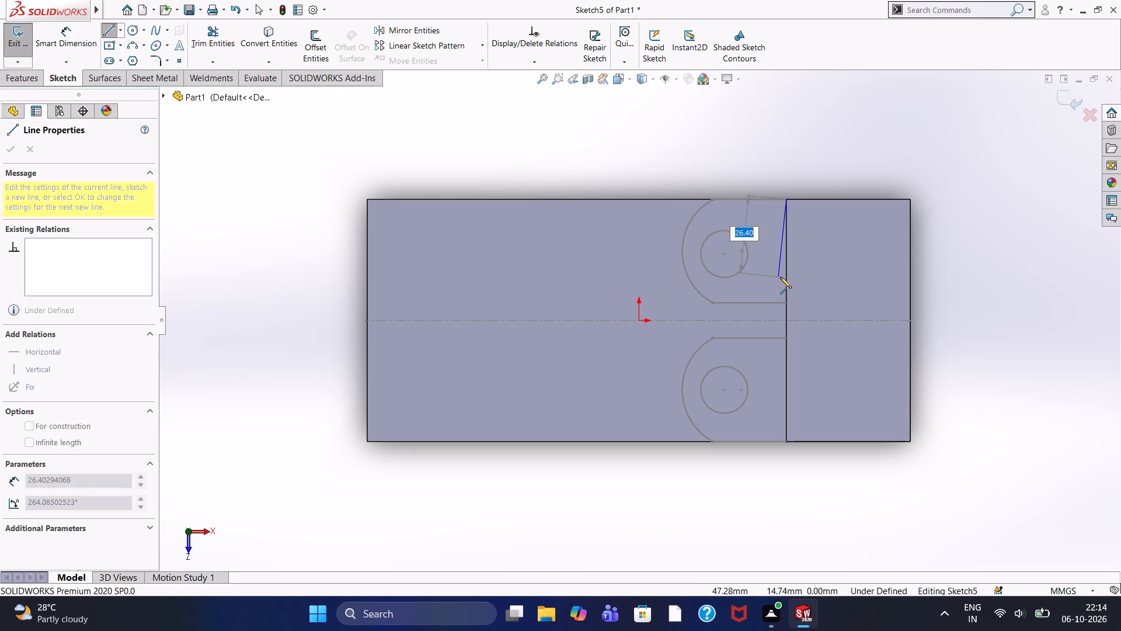
{"action": "left_click", "coordinate": [785, 301]}
{"action": "right_click", "coordinate": [814, 133]}
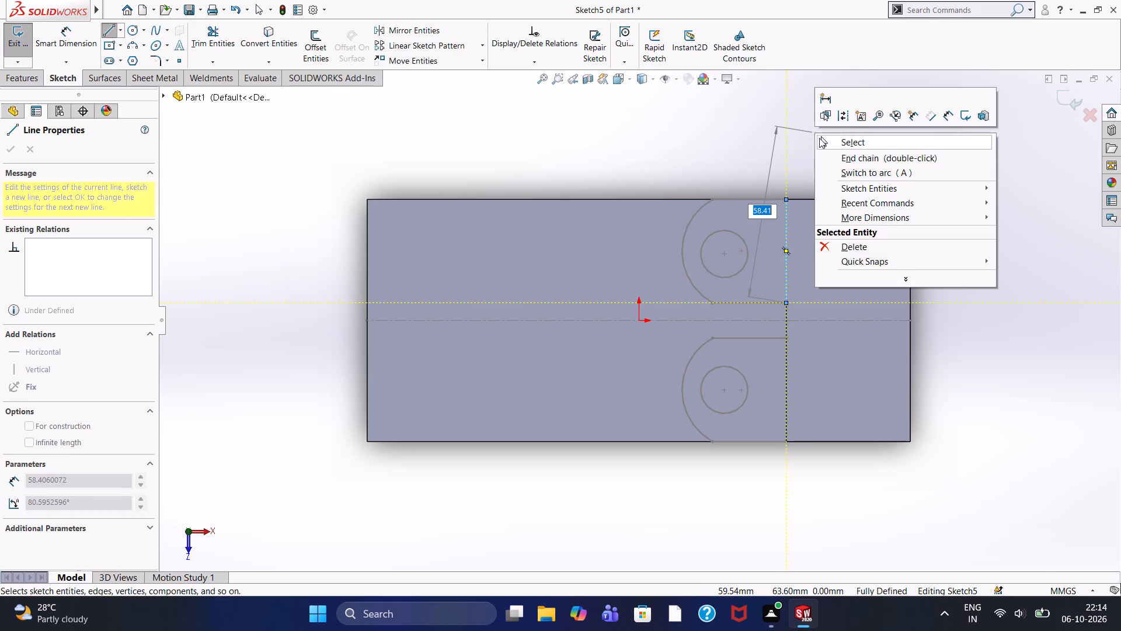
{"action": "left_click", "coordinate": [821, 137]}
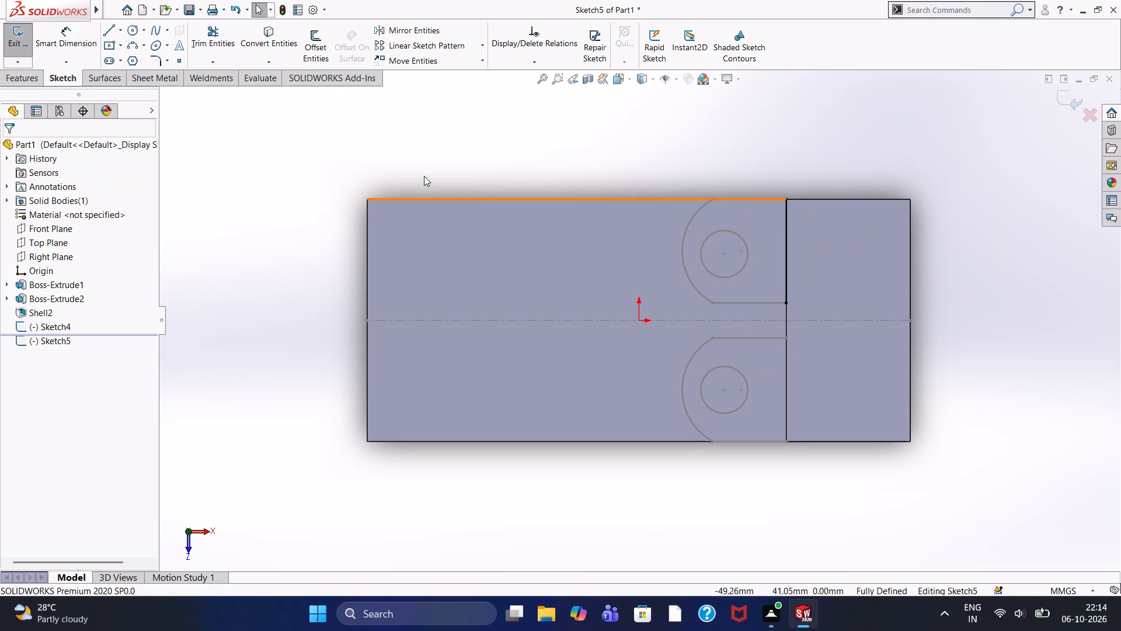
{"action": "left_click", "coordinate": [114, 31]}
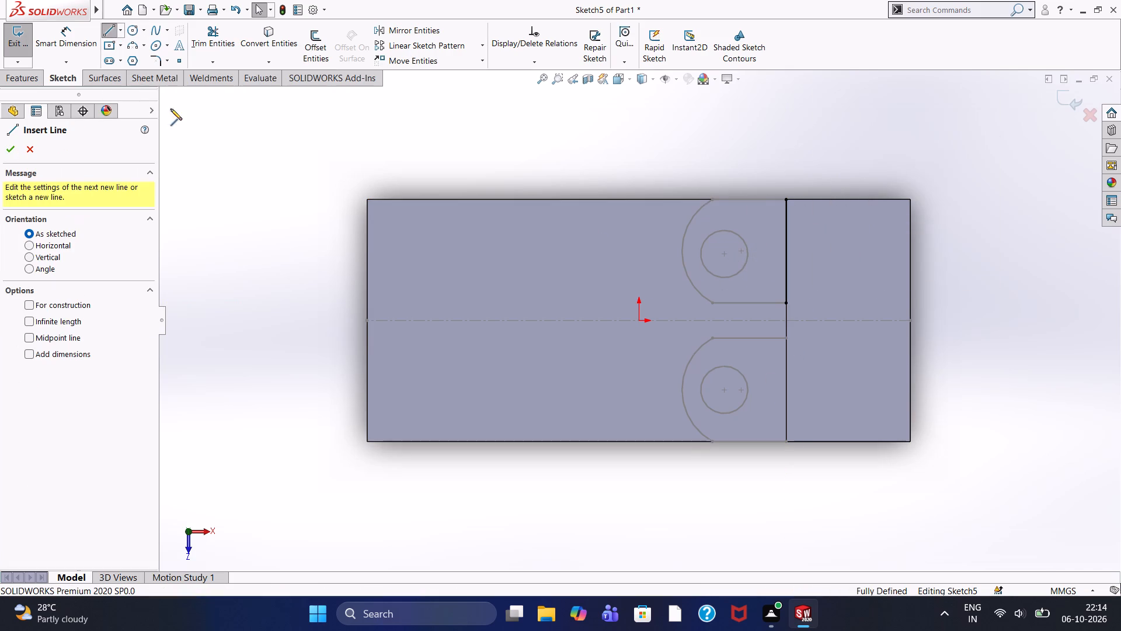
{"action": "left_click", "coordinate": [786, 339]}
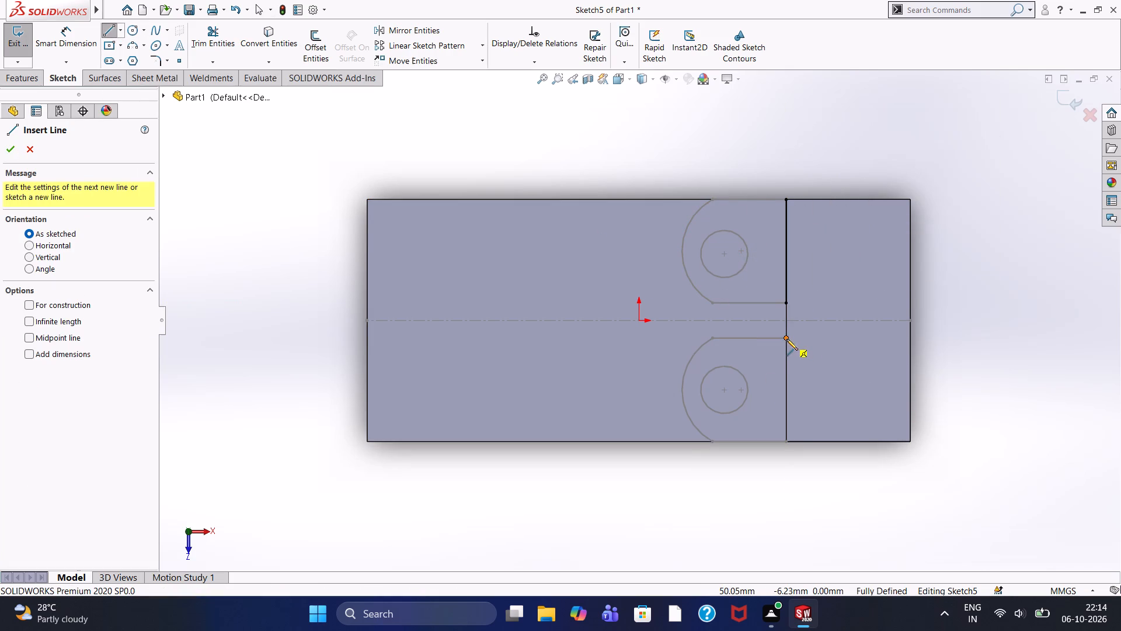
{"action": "left_click", "coordinate": [787, 441]}
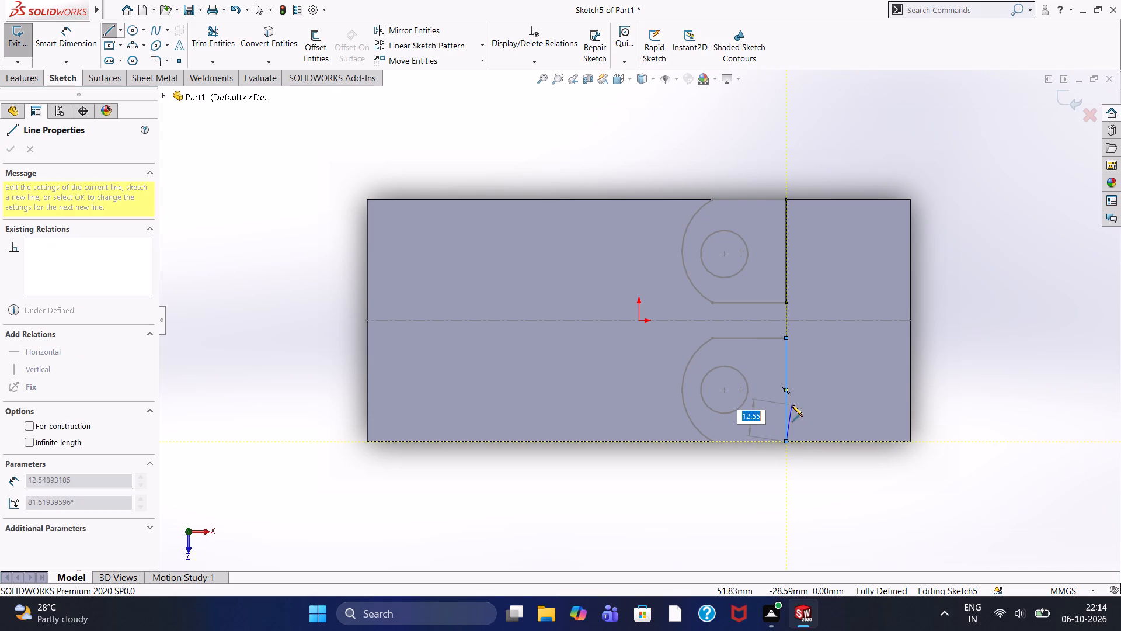
{"action": "right_click", "coordinate": [801, 396]}
{"action": "left_click", "coordinate": [810, 400]}
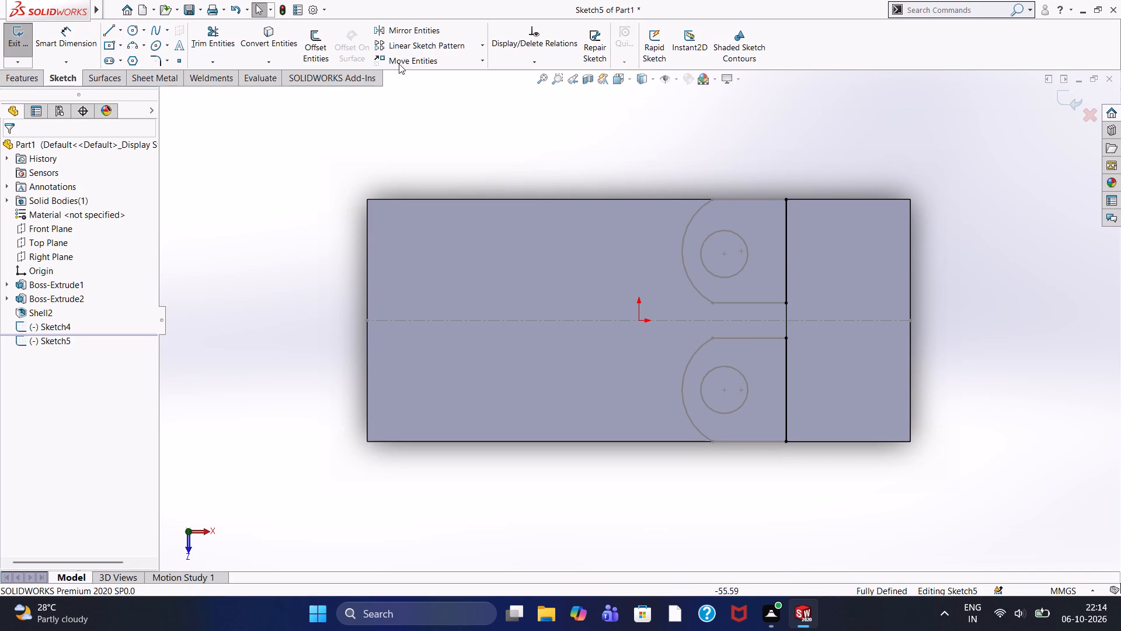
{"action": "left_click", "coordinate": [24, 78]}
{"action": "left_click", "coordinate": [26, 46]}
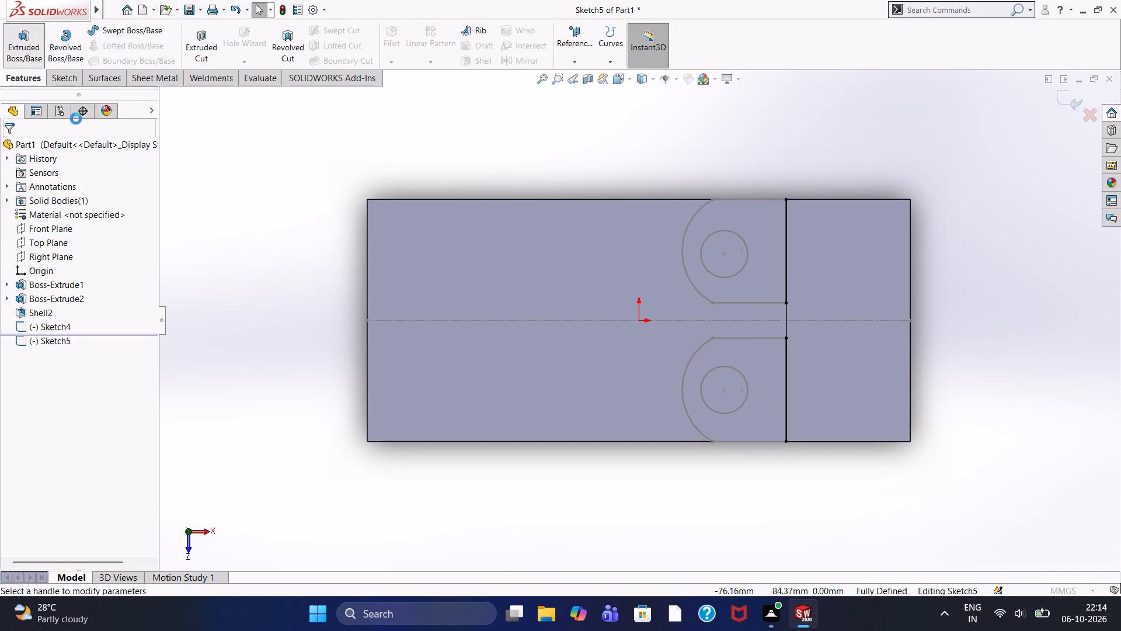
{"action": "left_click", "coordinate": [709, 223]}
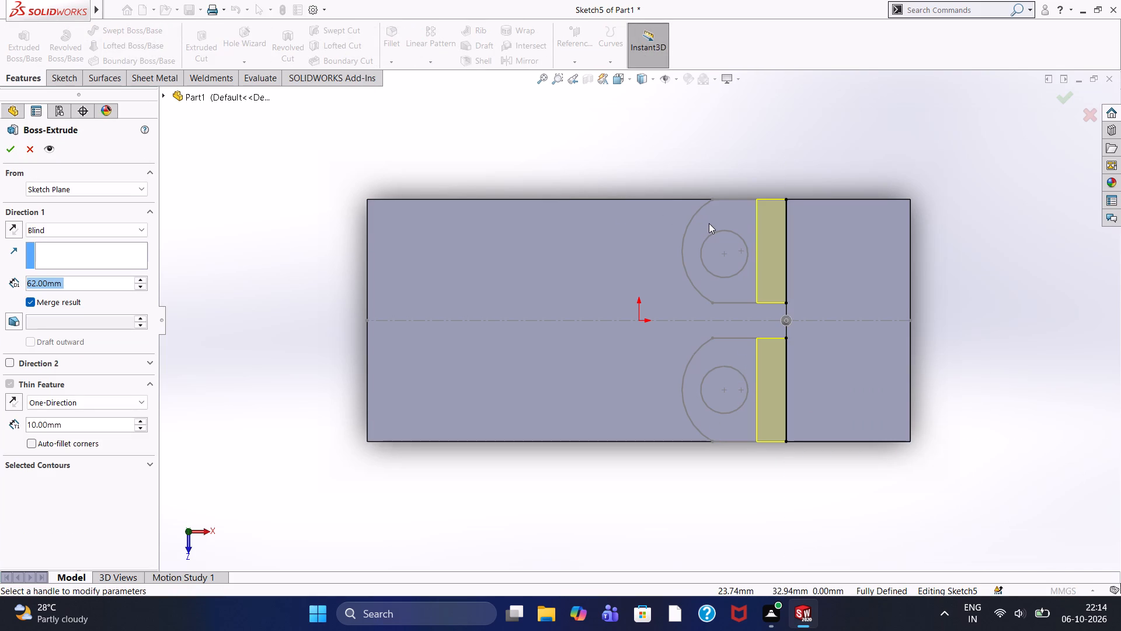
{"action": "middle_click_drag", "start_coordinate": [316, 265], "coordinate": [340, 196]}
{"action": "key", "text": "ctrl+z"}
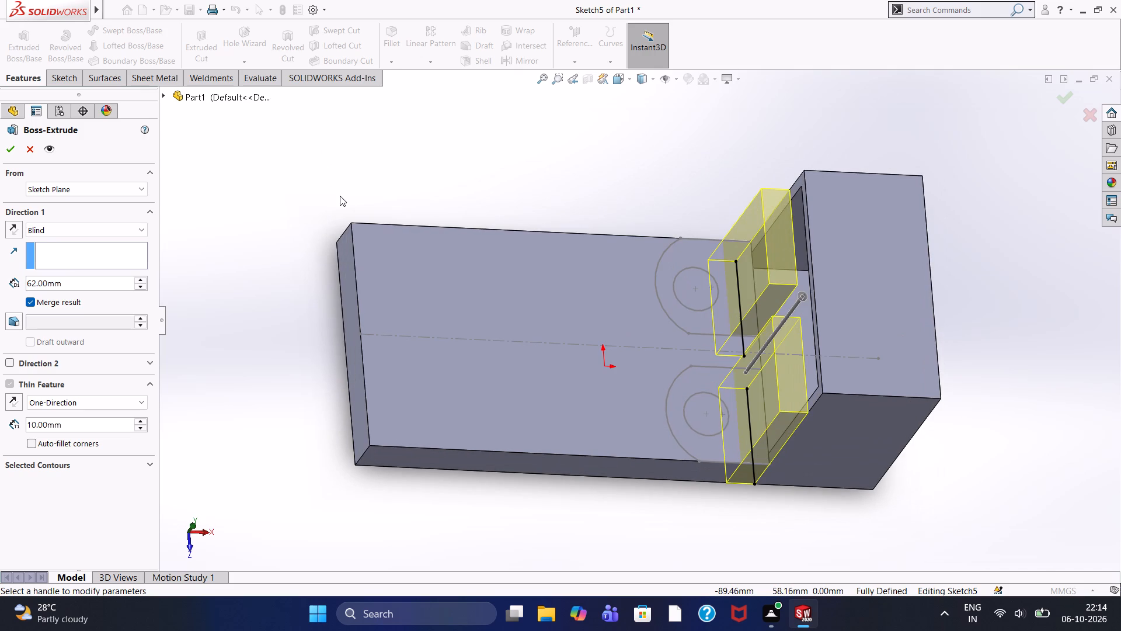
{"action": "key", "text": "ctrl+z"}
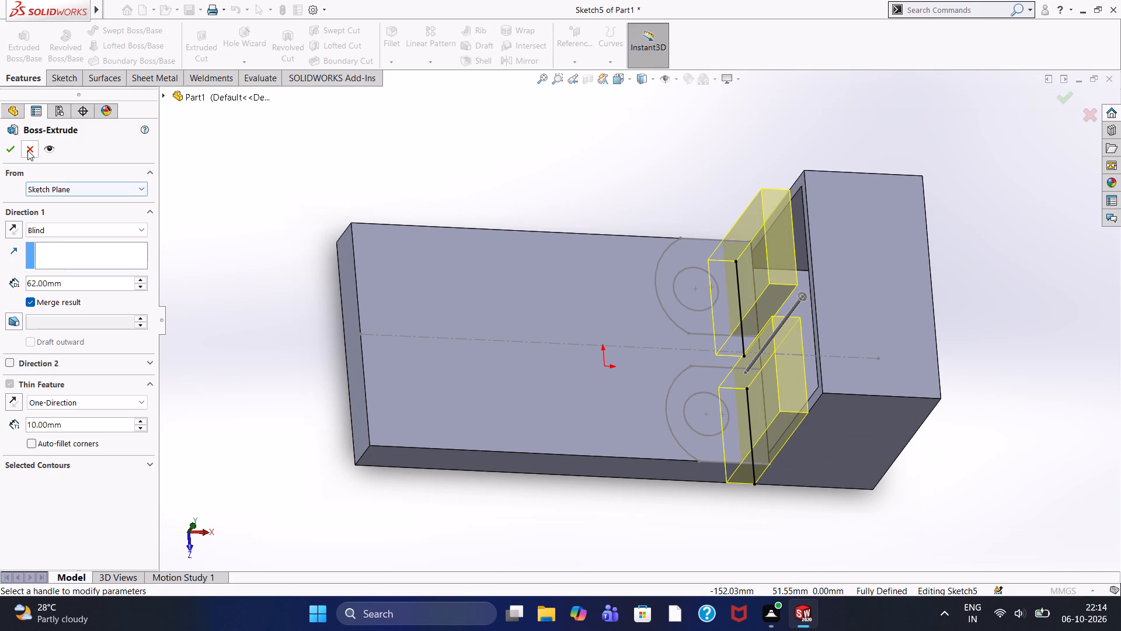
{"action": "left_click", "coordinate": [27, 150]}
Undo the two vertical lines and the new Top Plane sketch, going back to editing the lug sketch.
{"action": "key", "text": "ctrl+z"}
{"action": "key", "text": "ctrl+z"}
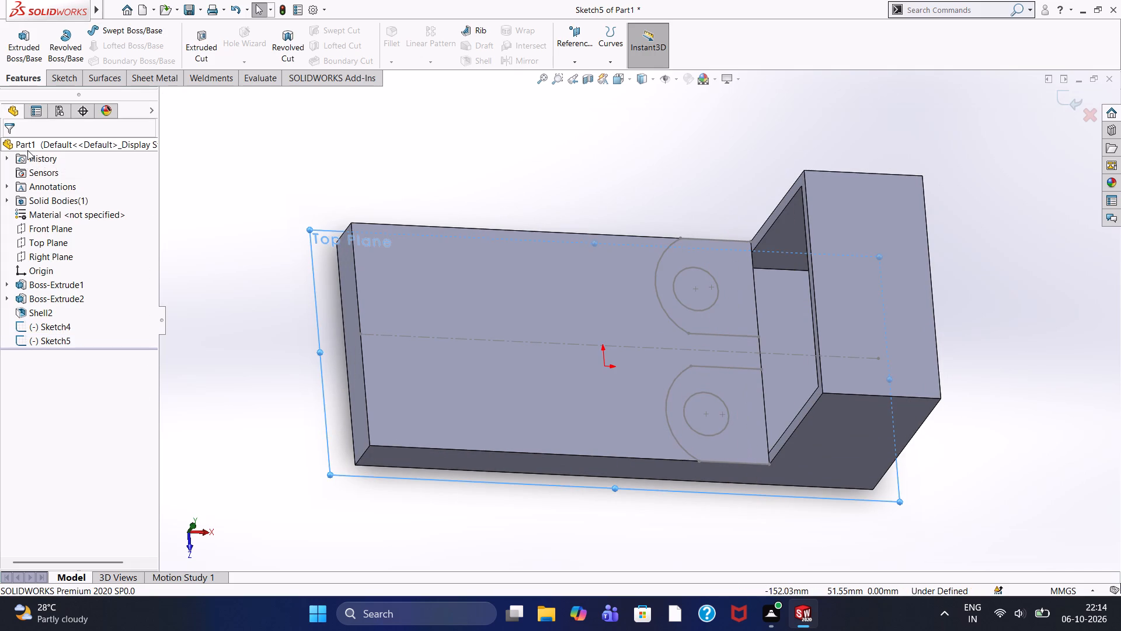
{"action": "key", "text": "ctrl+z"}
{"action": "key", "text": "ctrl+z"}
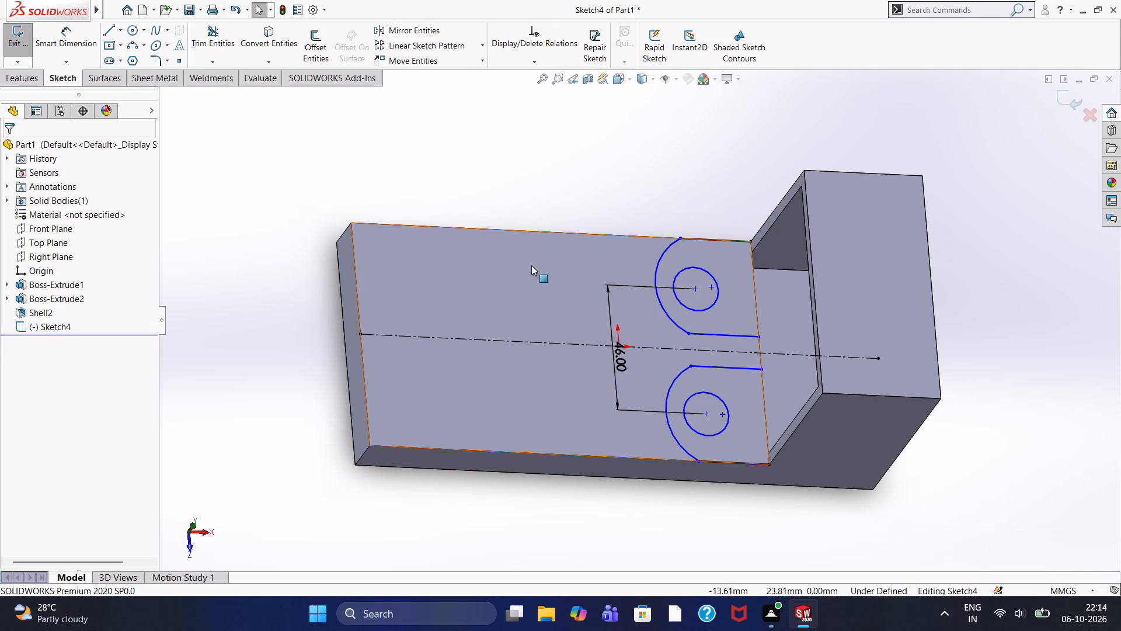
Close both lug profiles with vertical lines about 35 mm long along the end block's inner edge, leaving the gap between the lugs open.
{"action": "left_click", "coordinate": [110, 29]}
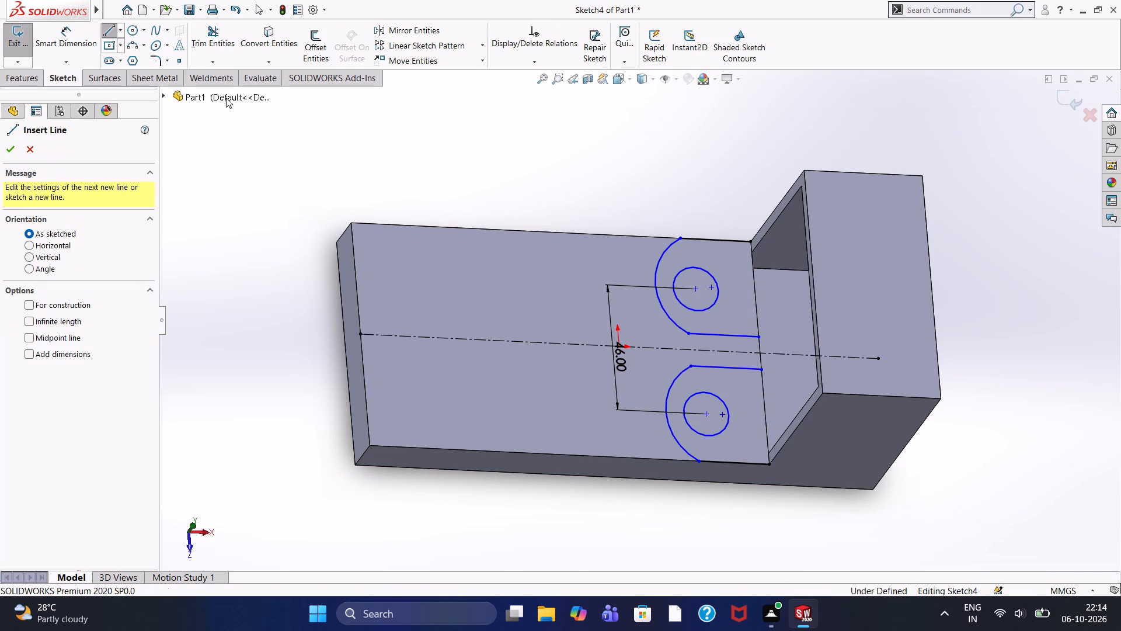
{"action": "left_click", "coordinate": [752, 242]}
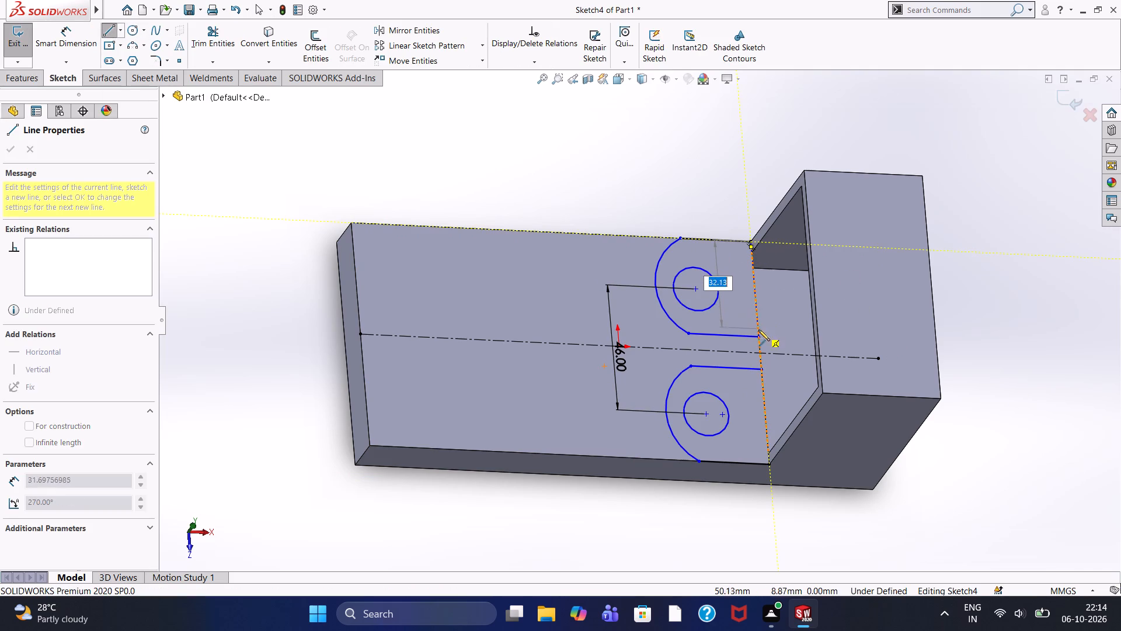
{"action": "left_click", "coordinate": [757, 336]}
{"action": "right_click", "coordinate": [736, 172]}
{"action": "left_click", "coordinate": [739, 177]}
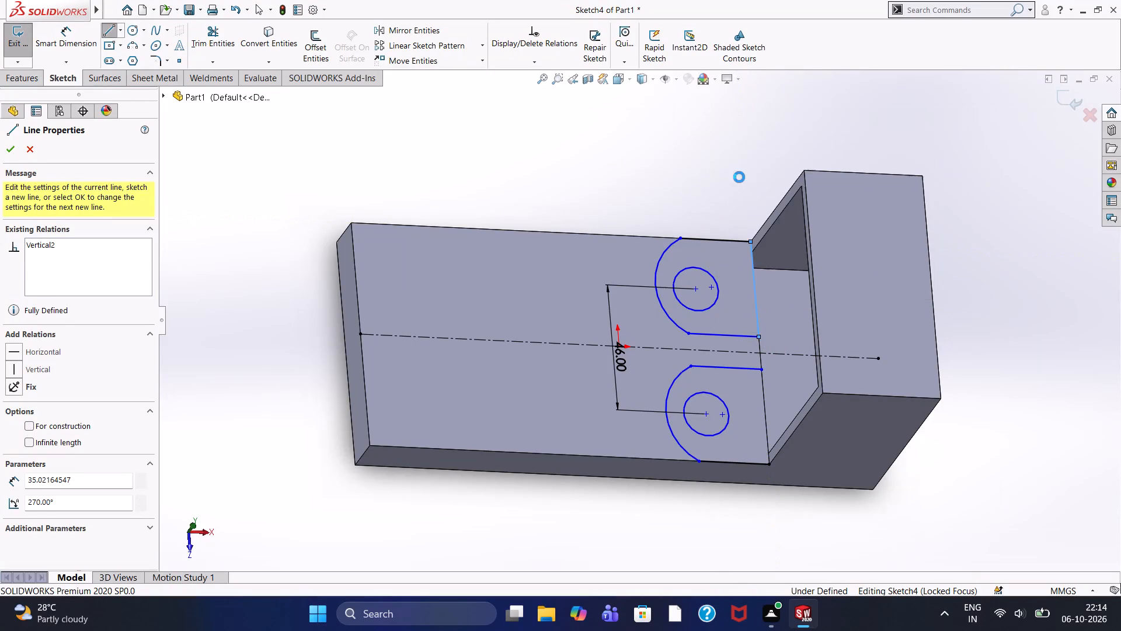
{"action": "left_click", "coordinate": [112, 28]}
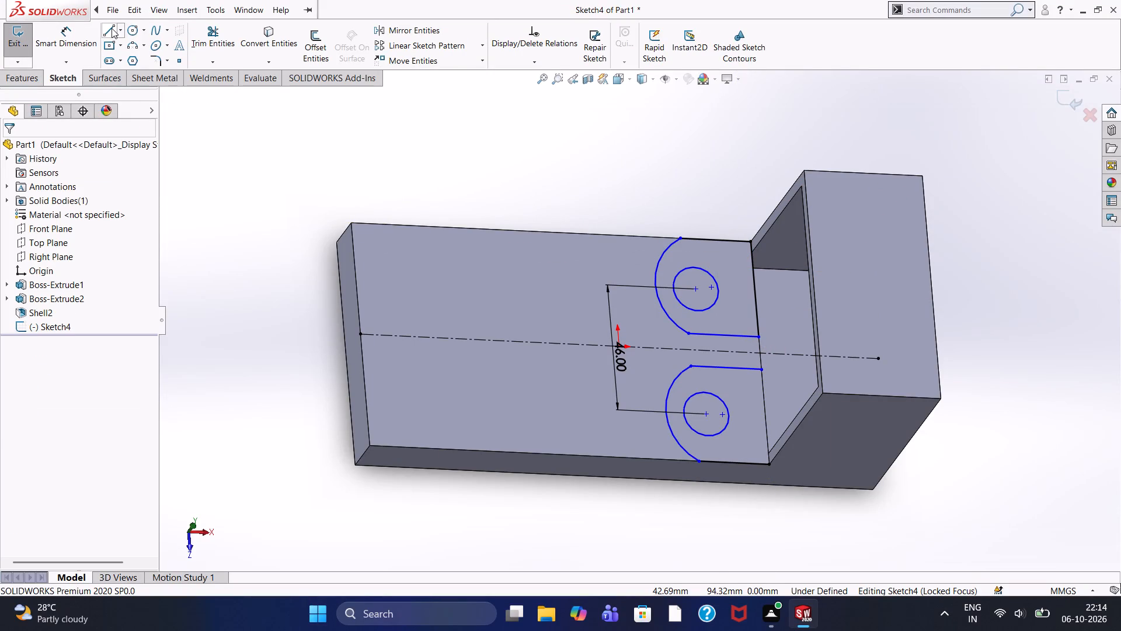
{"action": "left_click", "coordinate": [760, 369]}
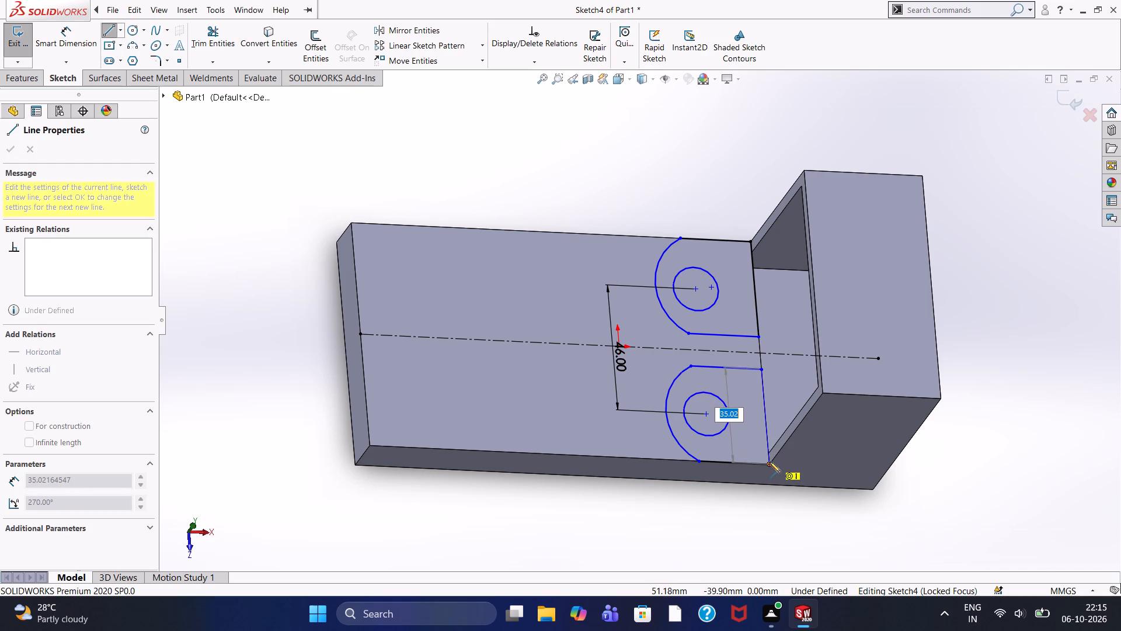
{"action": "left_click", "coordinate": [770, 462]}
{"action": "right_click", "coordinate": [823, 512]}
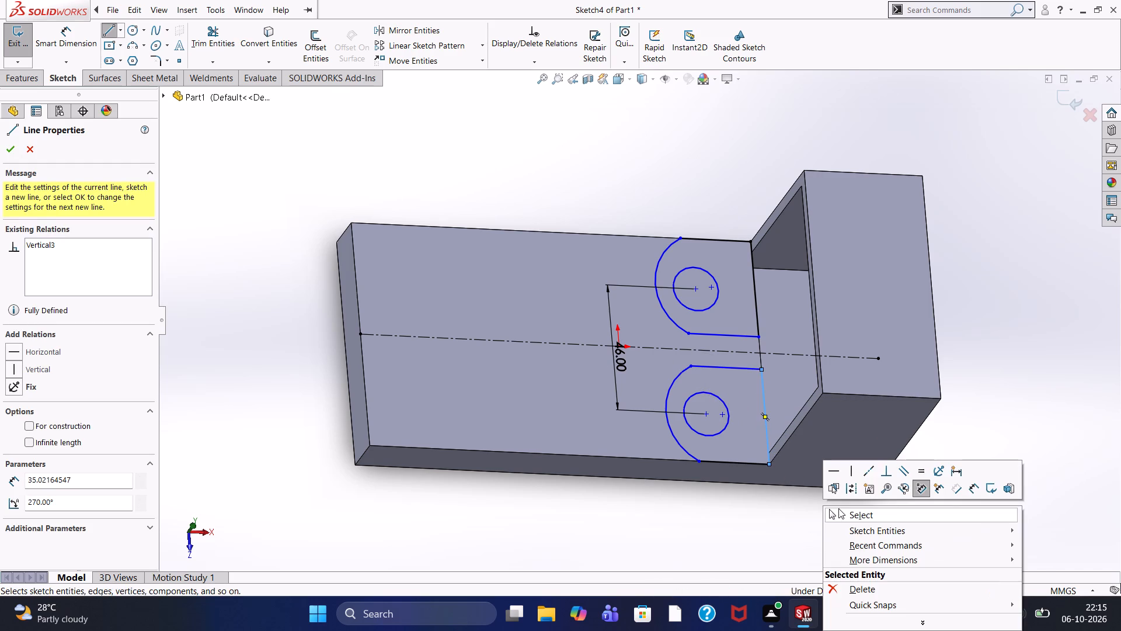
{"action": "left_click", "coordinate": [842, 512]}
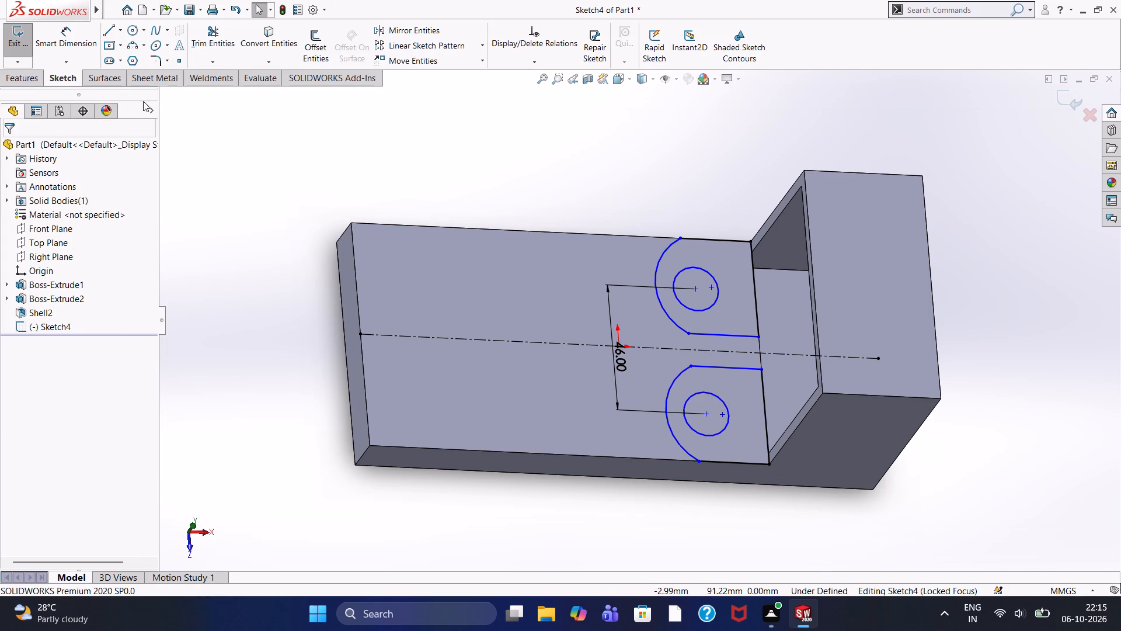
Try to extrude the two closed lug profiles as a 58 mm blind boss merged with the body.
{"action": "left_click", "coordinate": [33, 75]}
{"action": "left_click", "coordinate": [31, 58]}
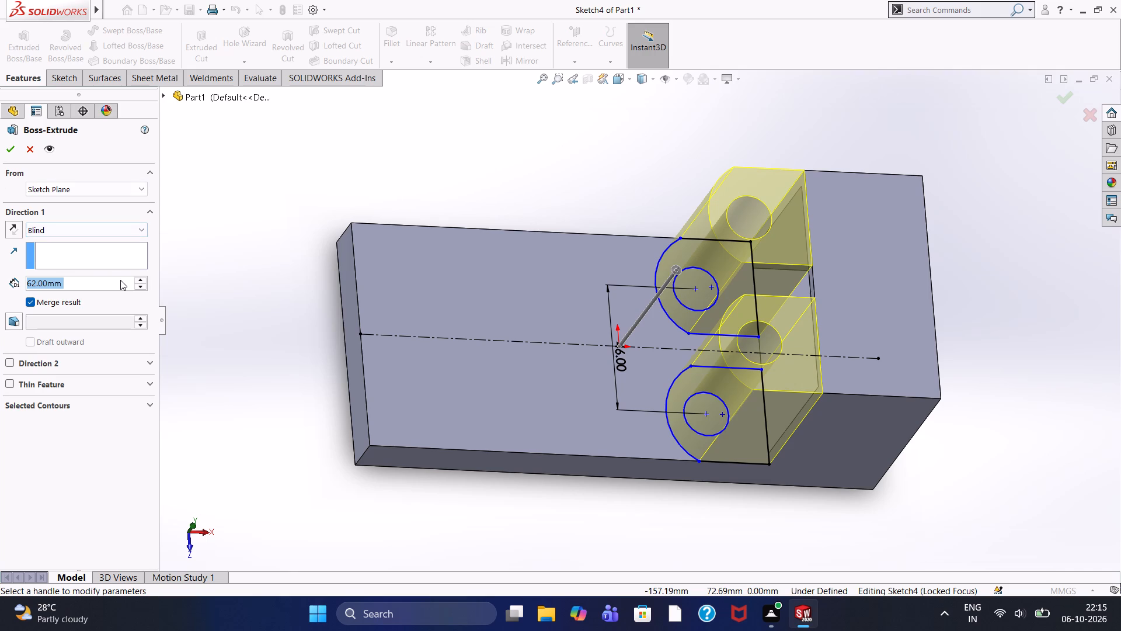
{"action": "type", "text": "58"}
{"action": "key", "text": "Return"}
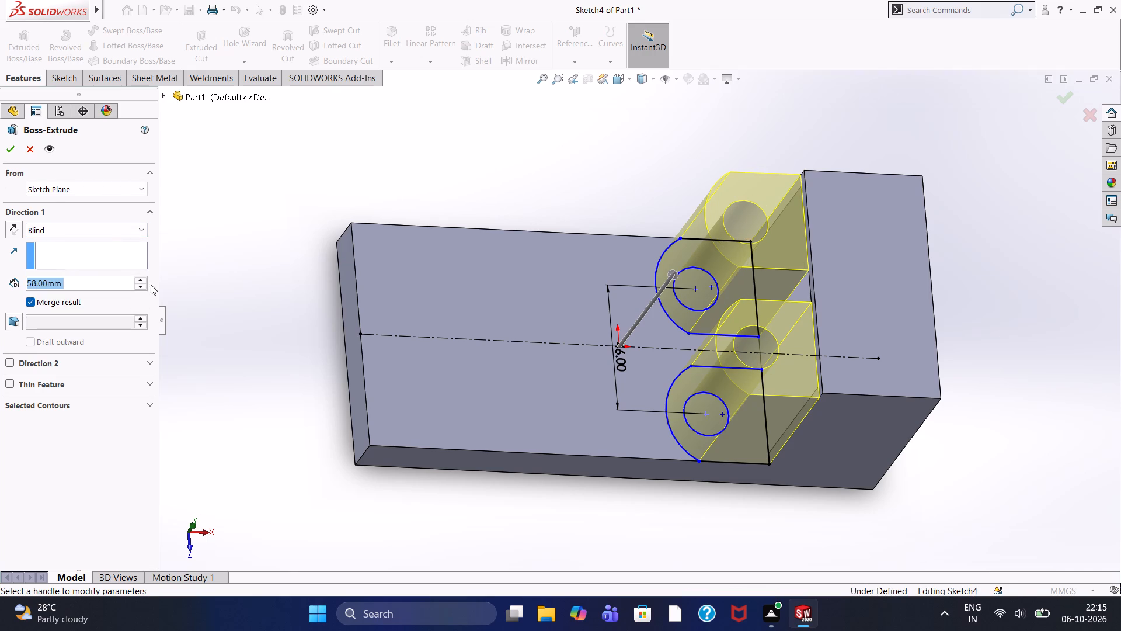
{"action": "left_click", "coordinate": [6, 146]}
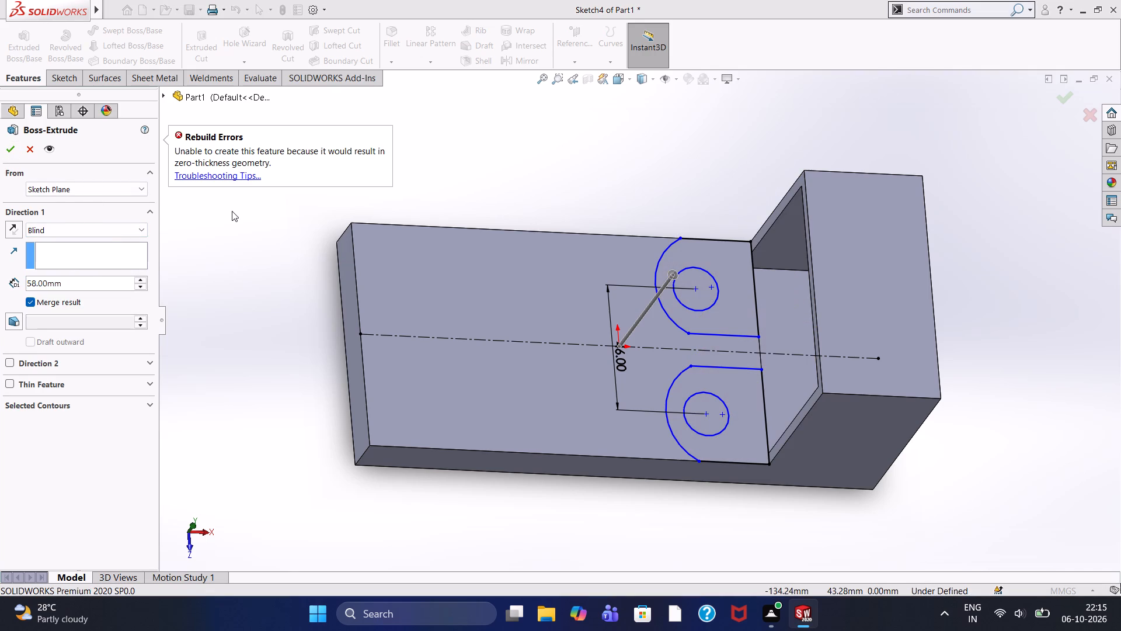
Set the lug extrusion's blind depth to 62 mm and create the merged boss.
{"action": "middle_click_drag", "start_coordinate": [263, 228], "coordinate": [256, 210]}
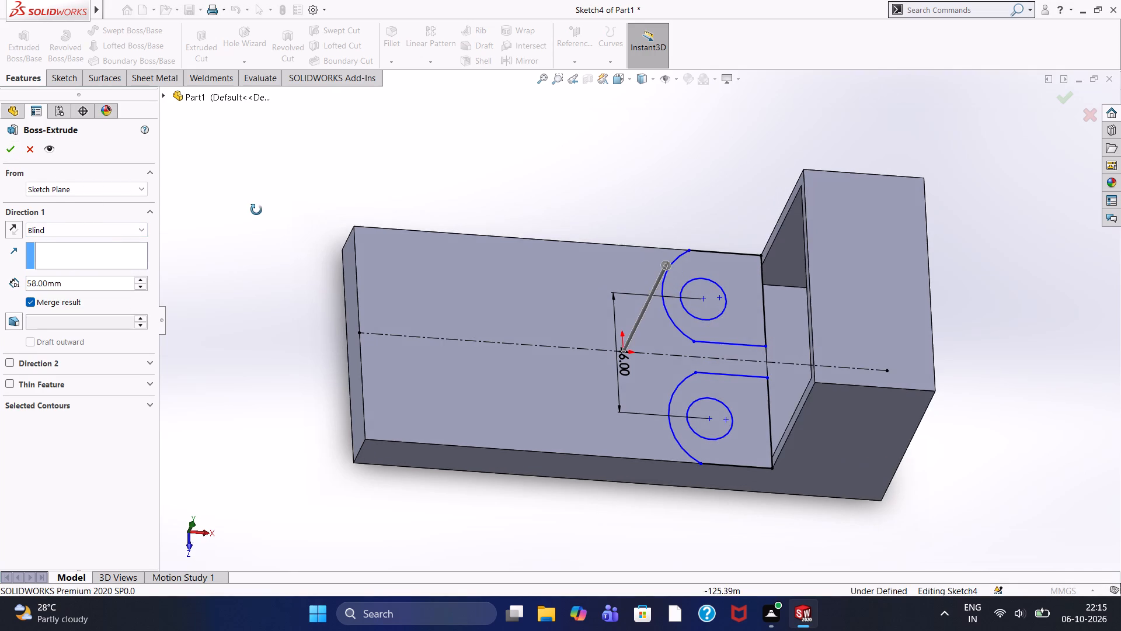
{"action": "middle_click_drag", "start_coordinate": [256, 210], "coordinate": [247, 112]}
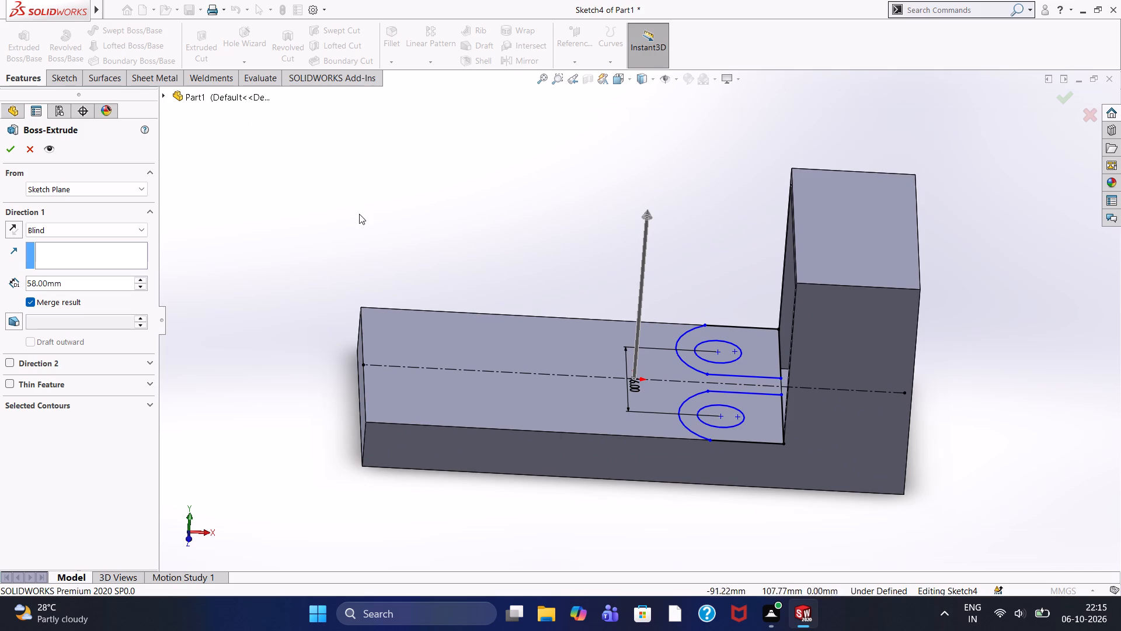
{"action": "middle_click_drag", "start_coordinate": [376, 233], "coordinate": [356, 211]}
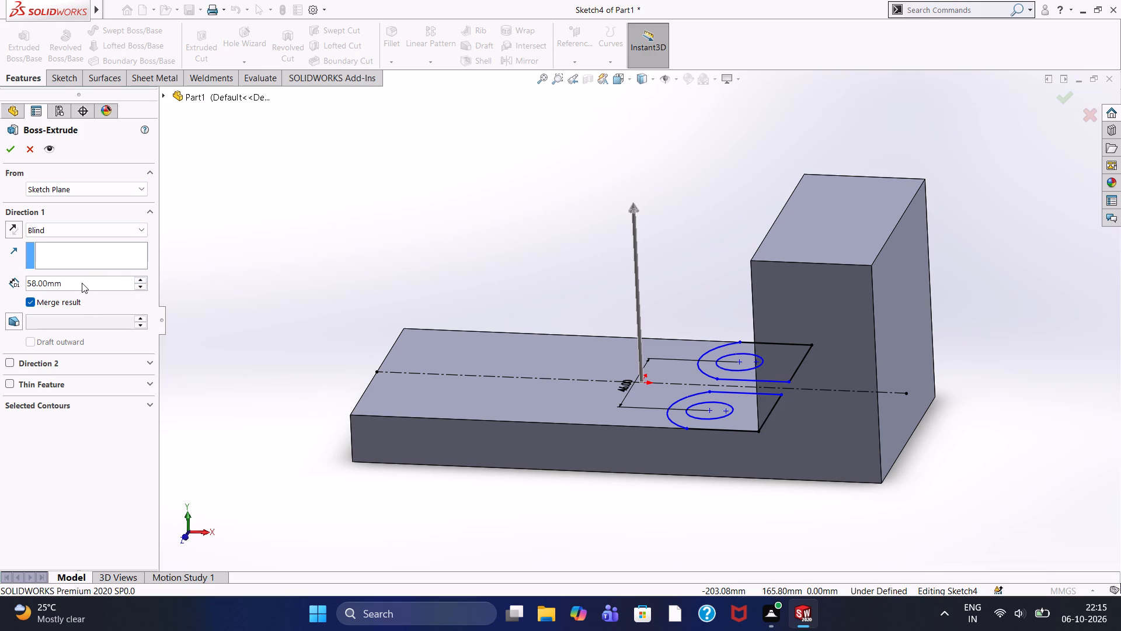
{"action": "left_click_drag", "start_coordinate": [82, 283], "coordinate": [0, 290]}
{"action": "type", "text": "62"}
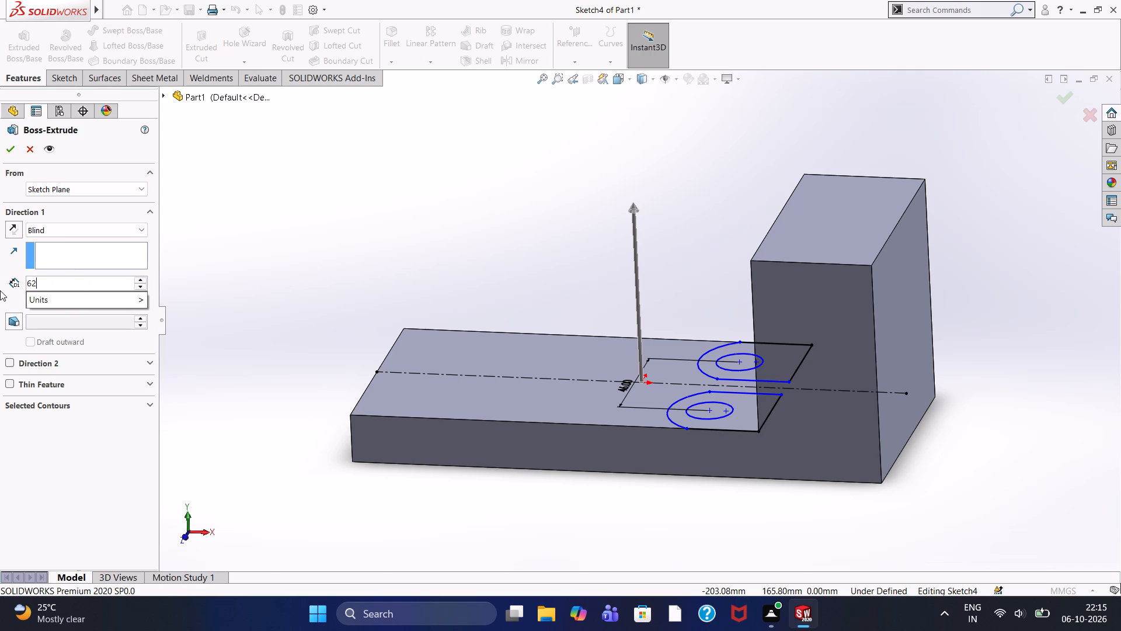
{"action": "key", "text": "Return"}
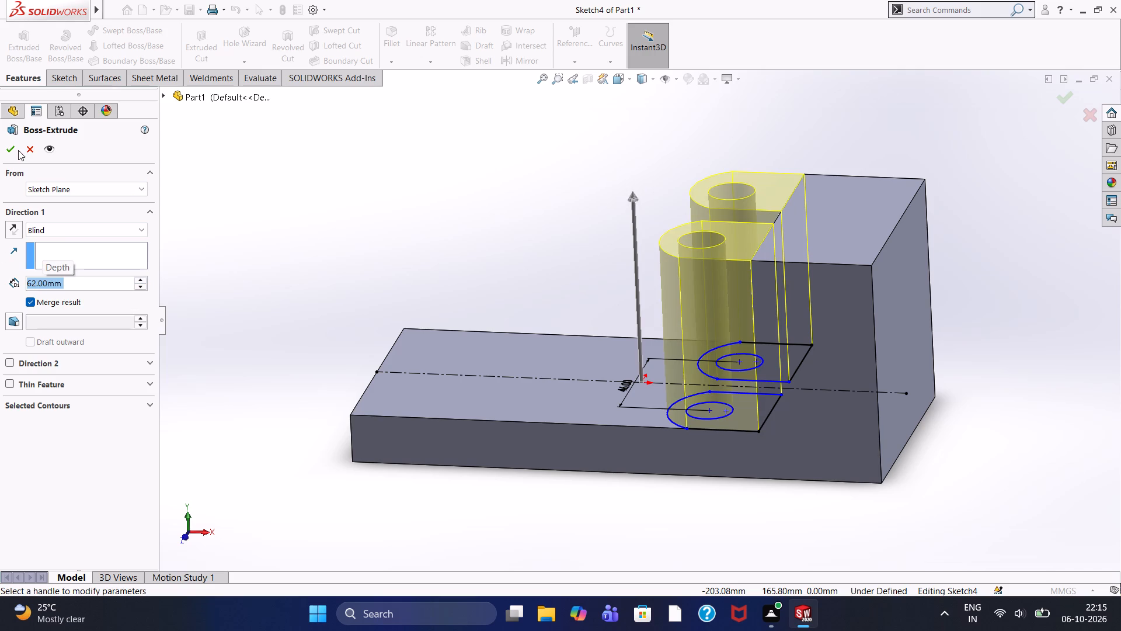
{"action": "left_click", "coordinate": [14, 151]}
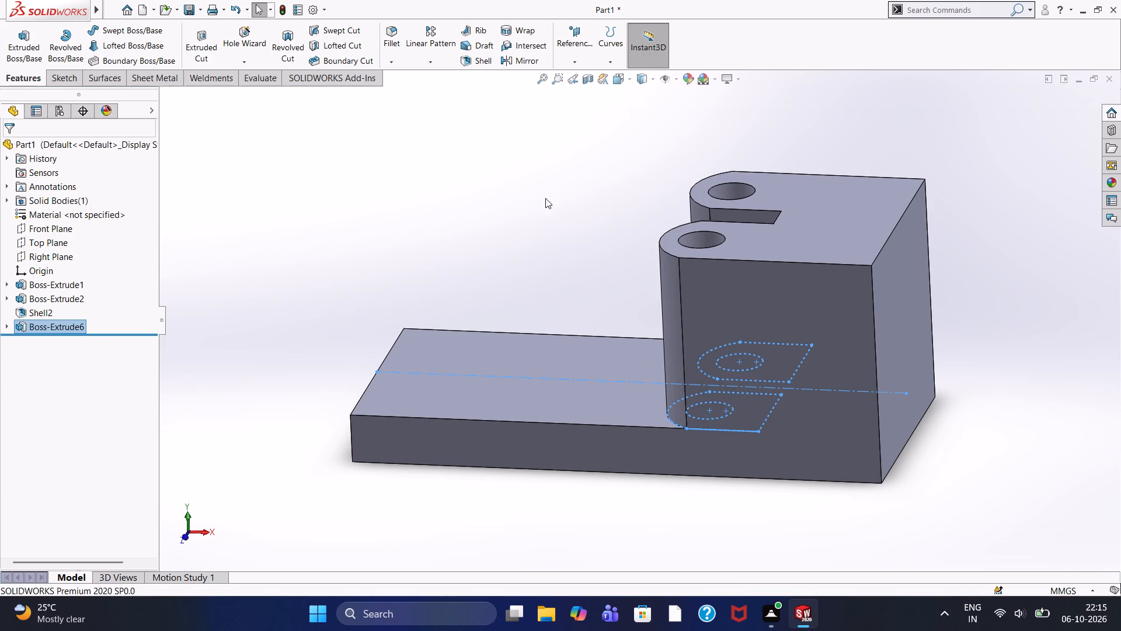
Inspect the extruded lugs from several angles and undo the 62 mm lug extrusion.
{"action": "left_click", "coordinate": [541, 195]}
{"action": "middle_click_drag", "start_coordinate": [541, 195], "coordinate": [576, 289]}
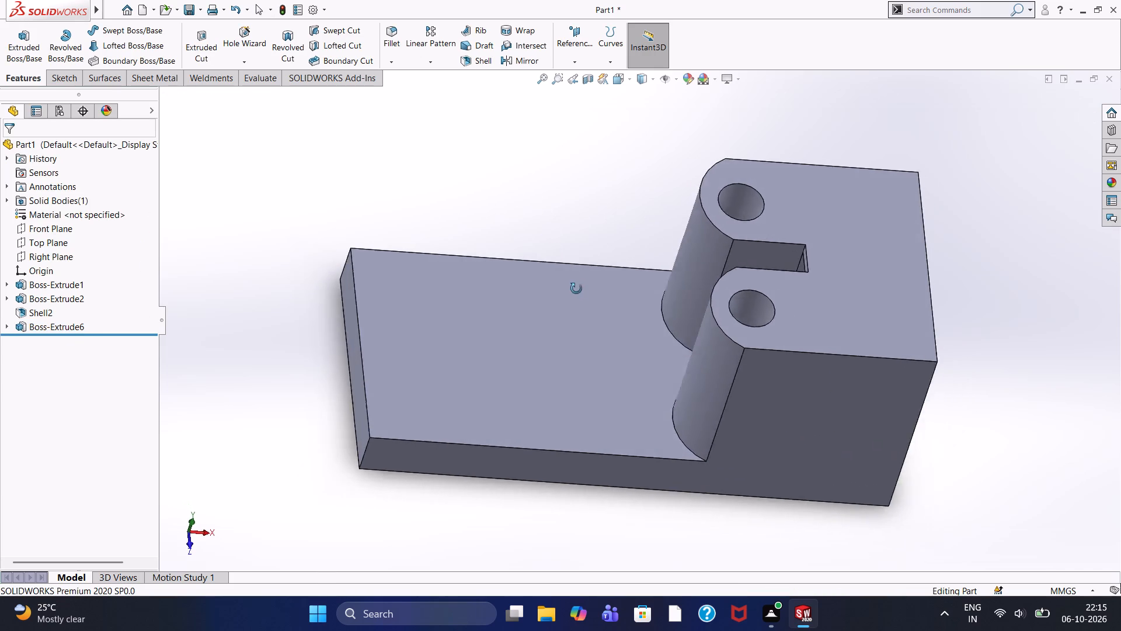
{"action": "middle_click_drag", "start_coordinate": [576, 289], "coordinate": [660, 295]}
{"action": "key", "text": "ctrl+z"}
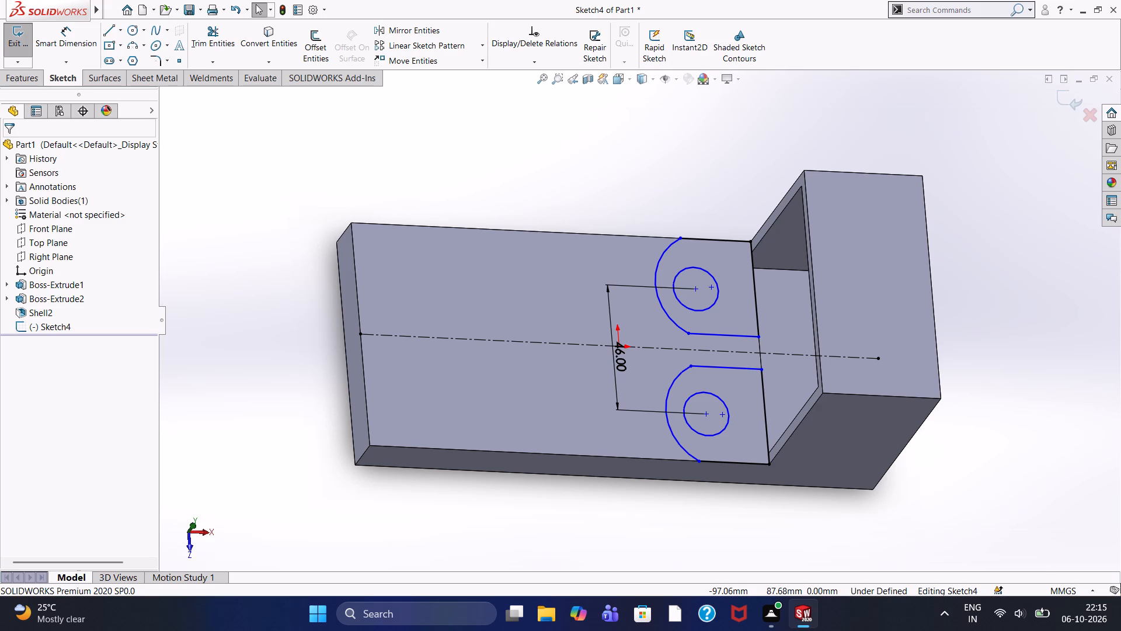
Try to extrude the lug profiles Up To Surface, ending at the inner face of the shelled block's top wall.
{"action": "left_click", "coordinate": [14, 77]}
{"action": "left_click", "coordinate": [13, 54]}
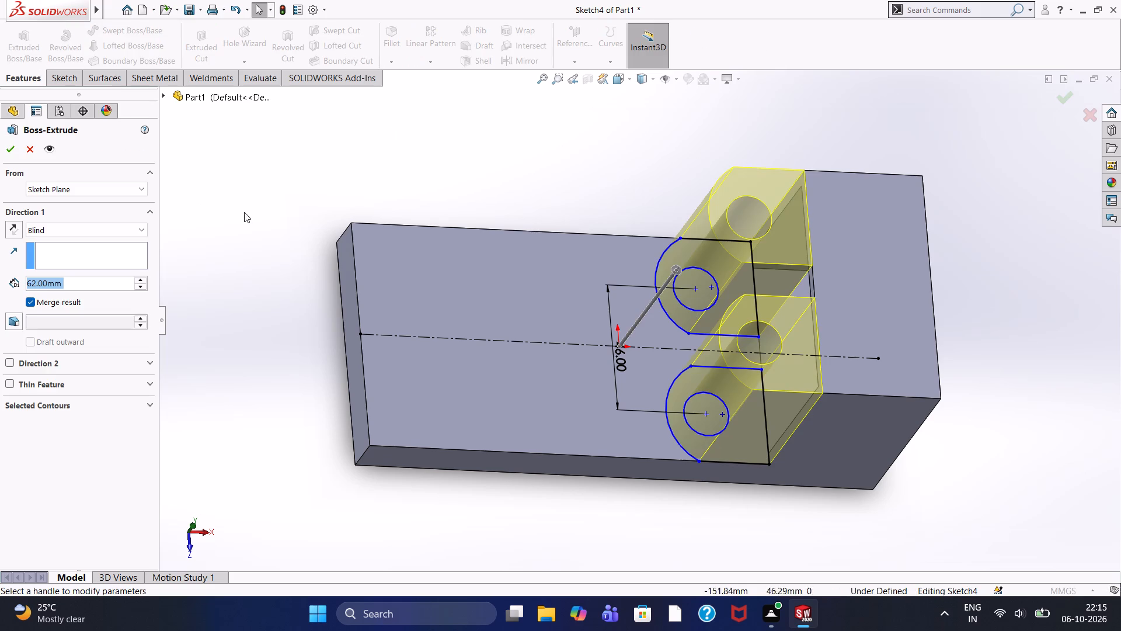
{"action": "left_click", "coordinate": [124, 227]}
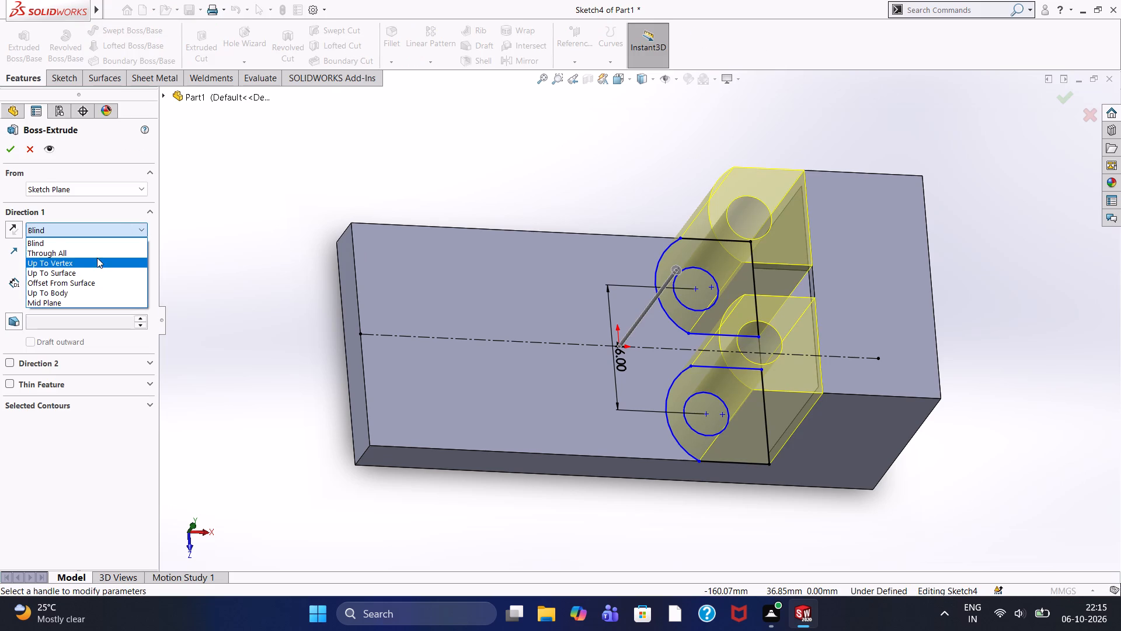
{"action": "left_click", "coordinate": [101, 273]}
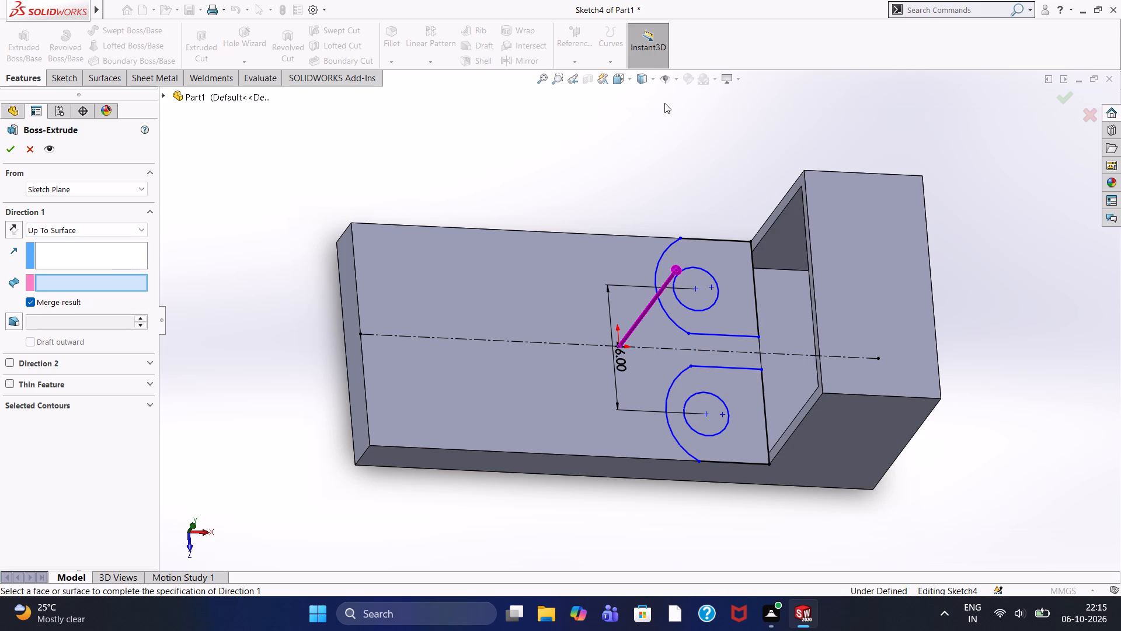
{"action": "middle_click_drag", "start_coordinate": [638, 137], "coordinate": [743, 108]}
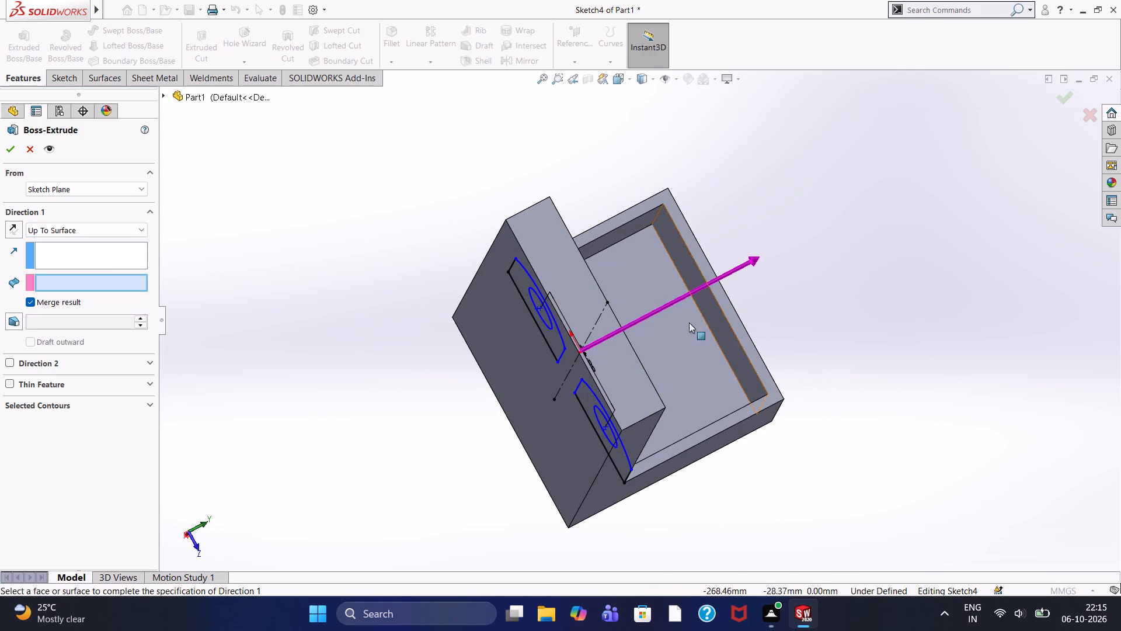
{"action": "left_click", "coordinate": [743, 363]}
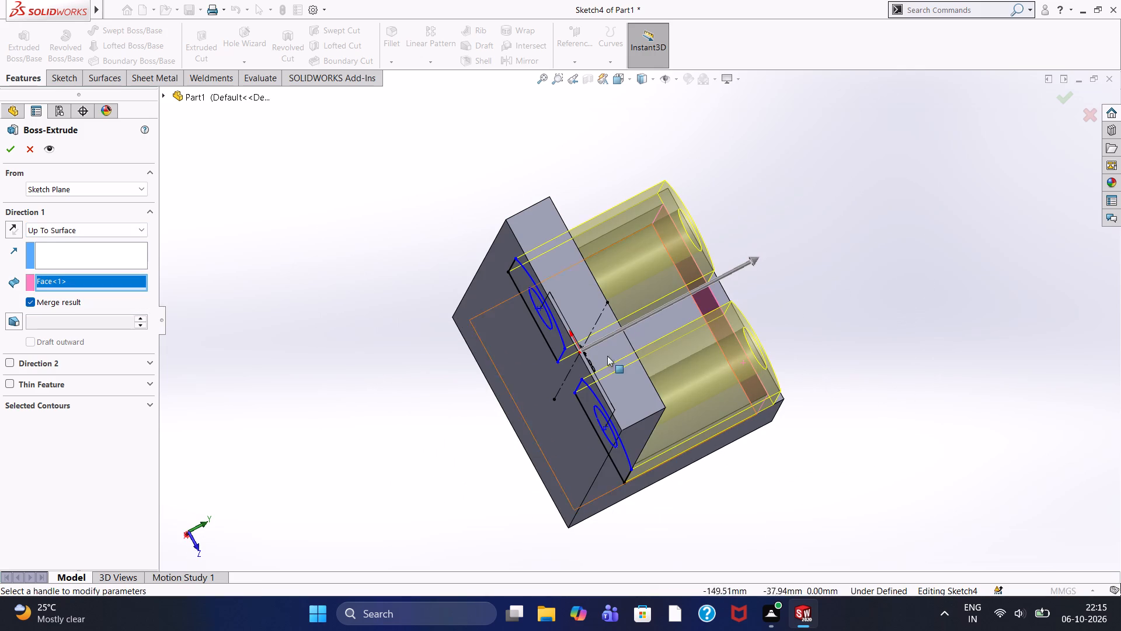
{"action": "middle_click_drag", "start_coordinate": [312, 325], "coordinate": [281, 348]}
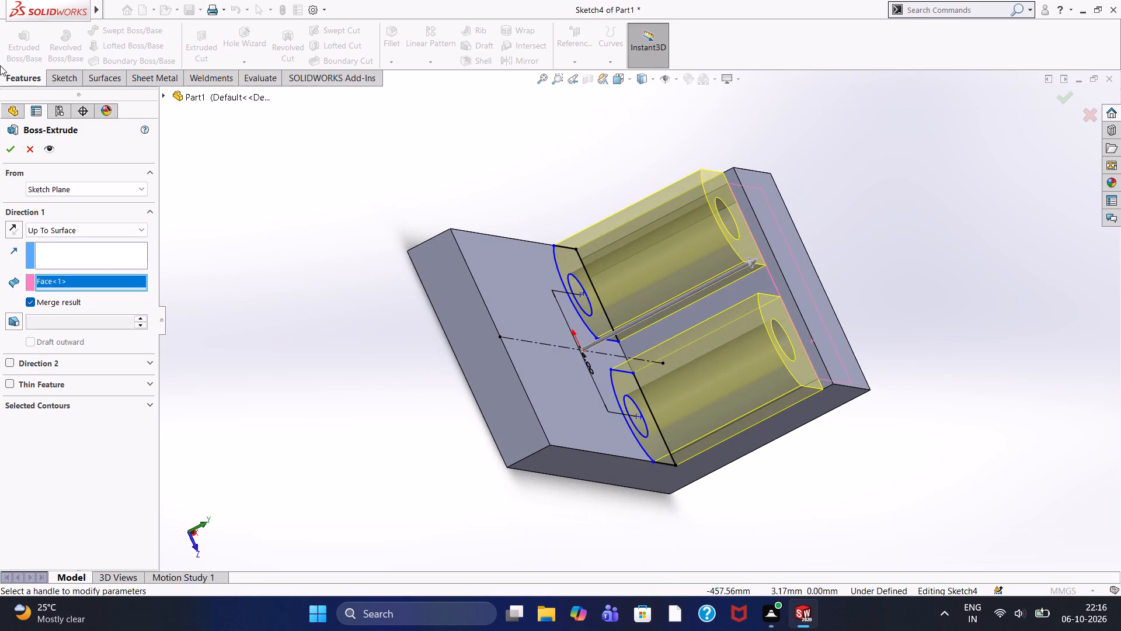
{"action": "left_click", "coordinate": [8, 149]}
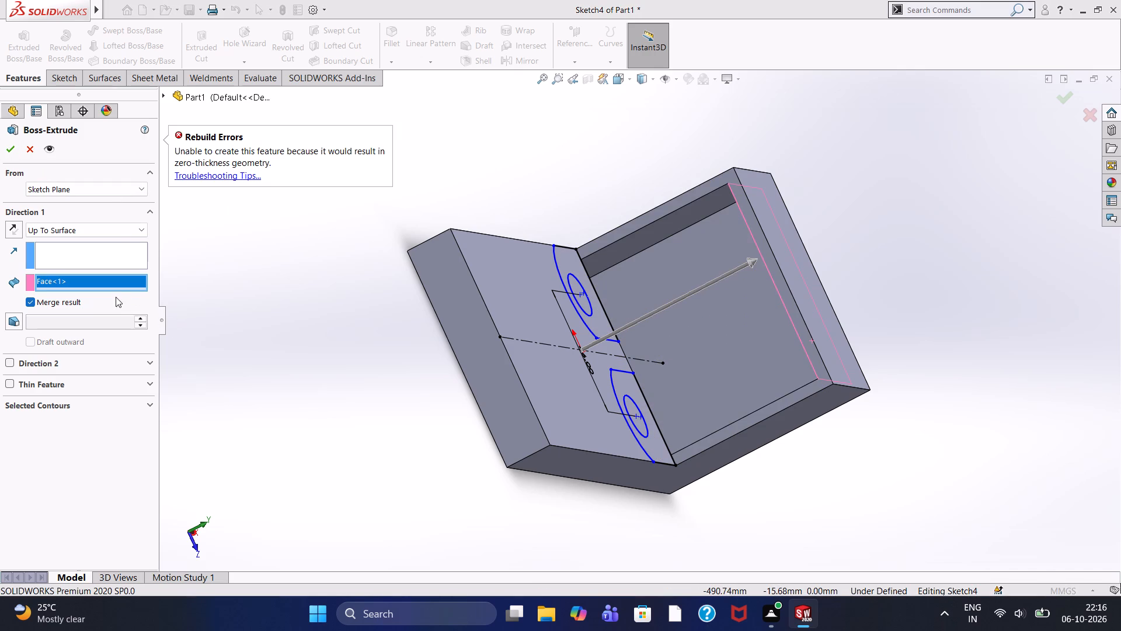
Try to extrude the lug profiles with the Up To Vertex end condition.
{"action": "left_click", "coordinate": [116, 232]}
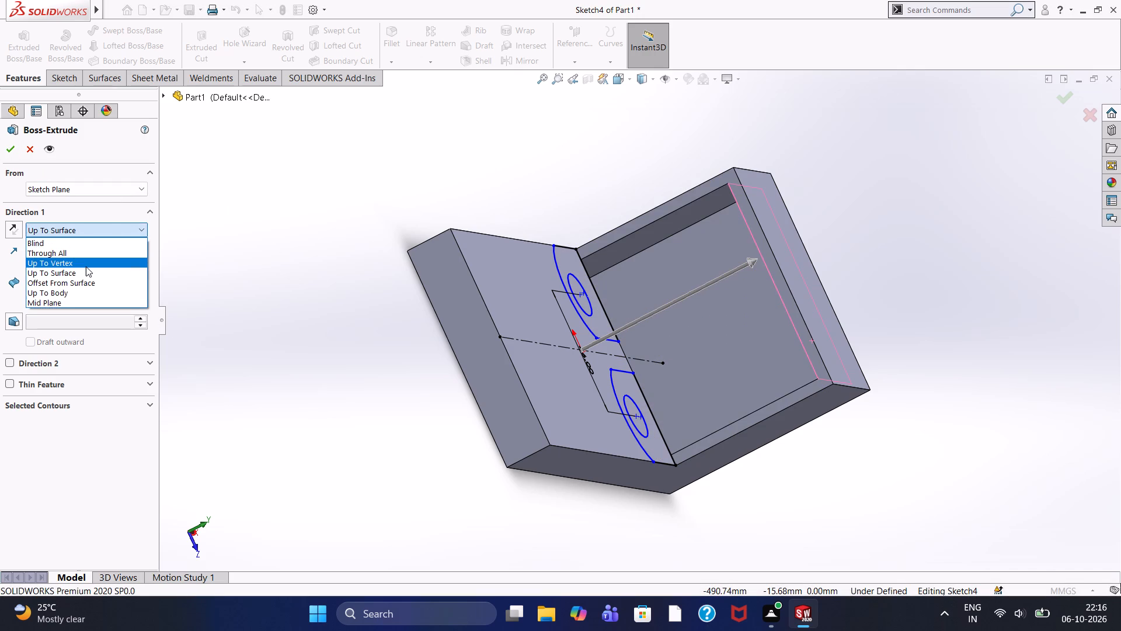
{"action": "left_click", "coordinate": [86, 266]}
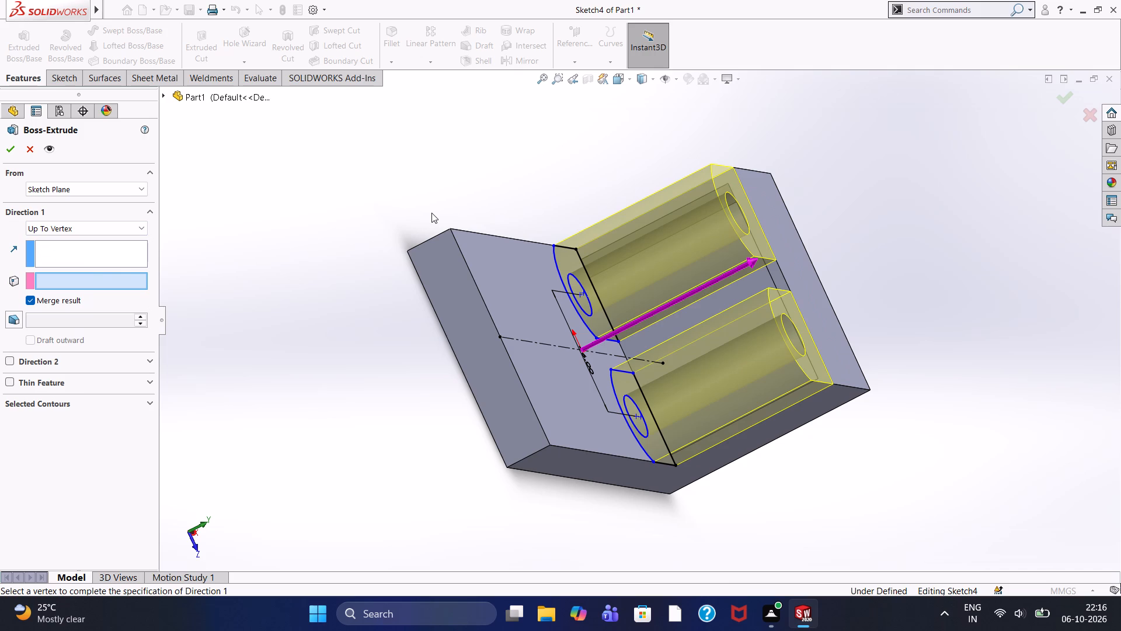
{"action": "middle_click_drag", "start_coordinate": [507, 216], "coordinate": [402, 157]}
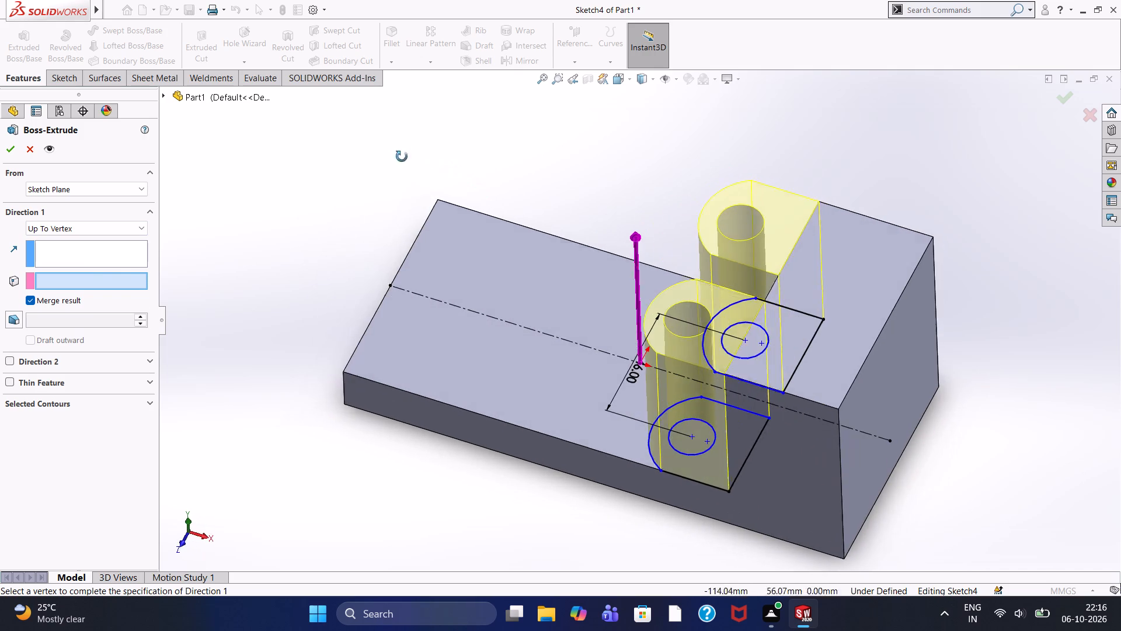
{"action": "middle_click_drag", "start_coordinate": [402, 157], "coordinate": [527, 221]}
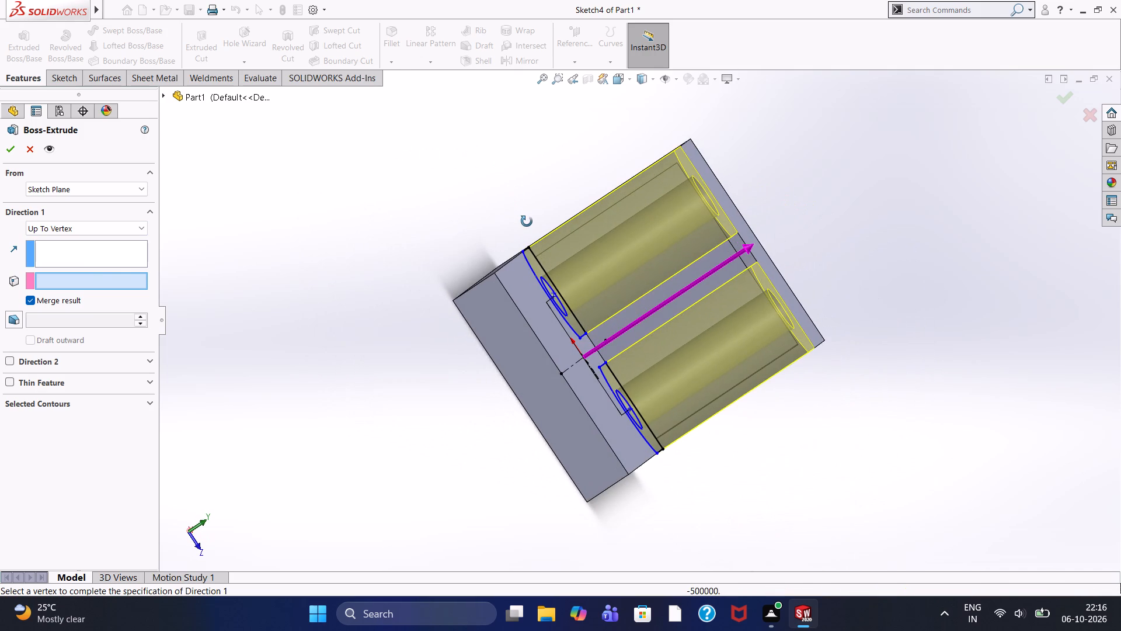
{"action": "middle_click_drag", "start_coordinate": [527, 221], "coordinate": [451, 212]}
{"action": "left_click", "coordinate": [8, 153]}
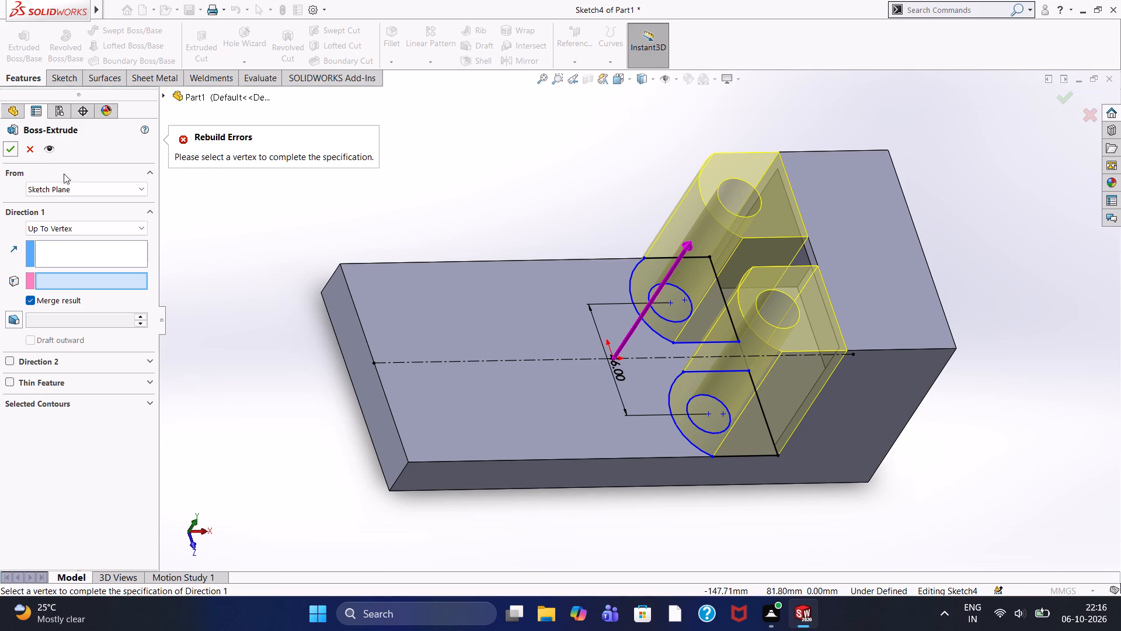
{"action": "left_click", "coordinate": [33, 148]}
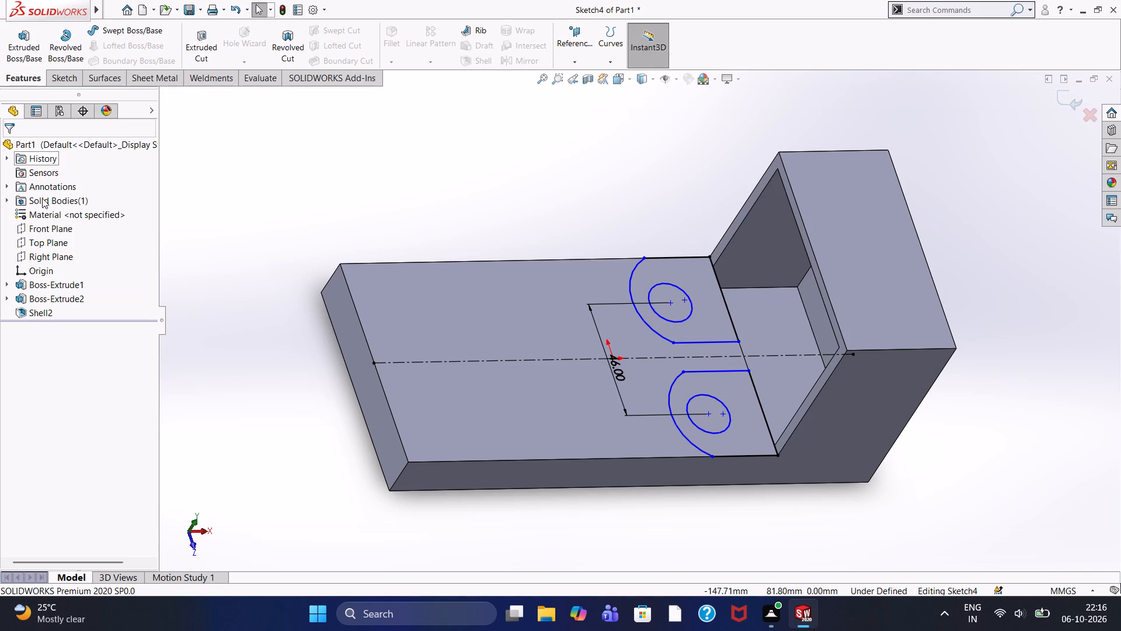
Extrude the two lug profiles as a 62 mm blind boss merged with the body.
{"action": "left_click", "coordinate": [11, 47]}
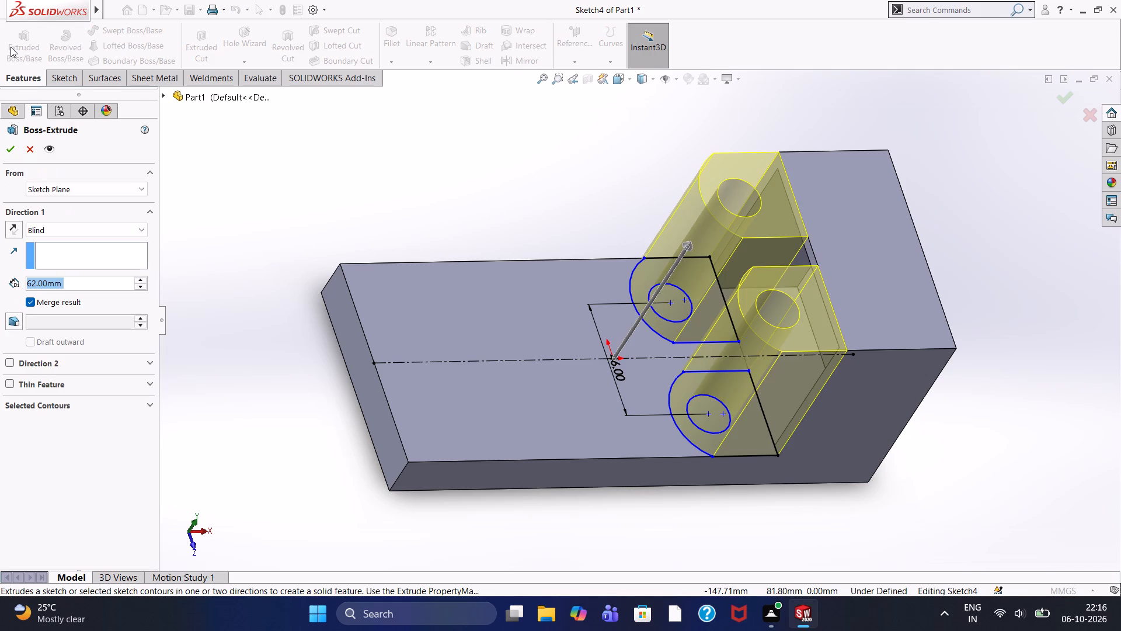
{"action": "left_click", "coordinate": [12, 156]}
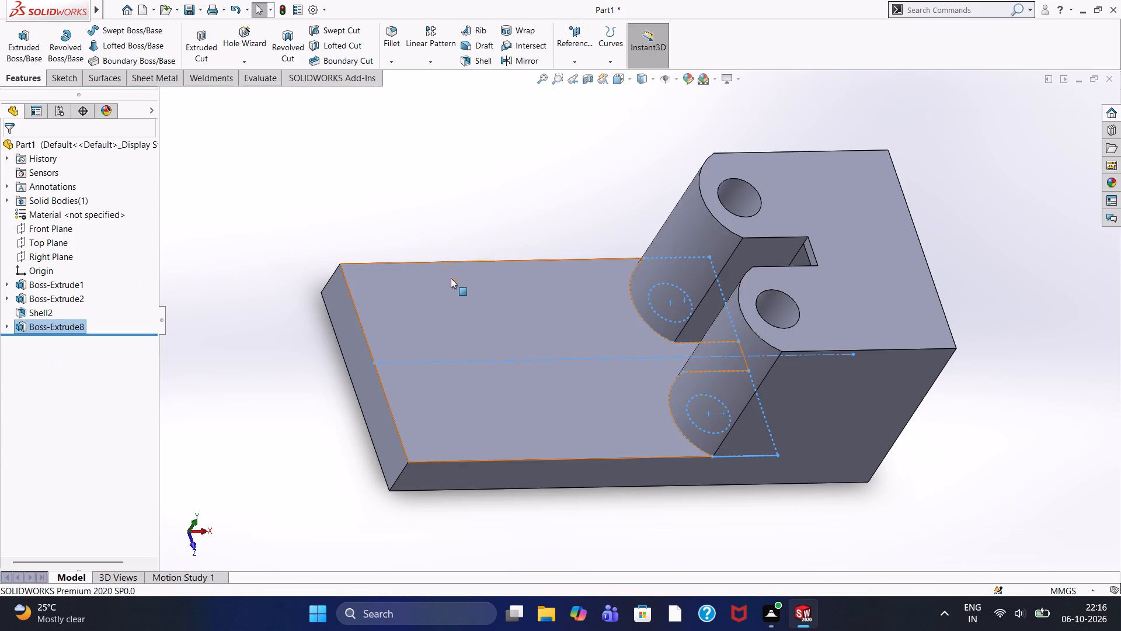
{"action": "left_click", "coordinate": [373, 208]}
Start a new sketch on the Top Plane and view it face-on.
{"action": "middle_click_drag", "start_coordinate": [391, 202], "coordinate": [453, 217]}
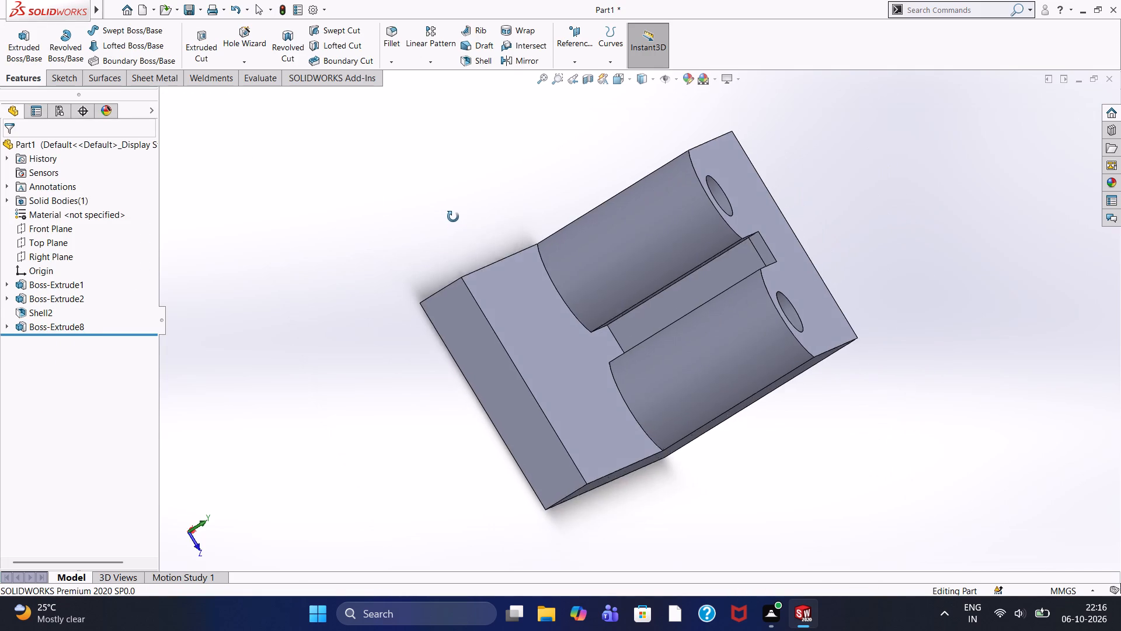
{"action": "middle_click_drag", "start_coordinate": [453, 217], "coordinate": [343, 216]}
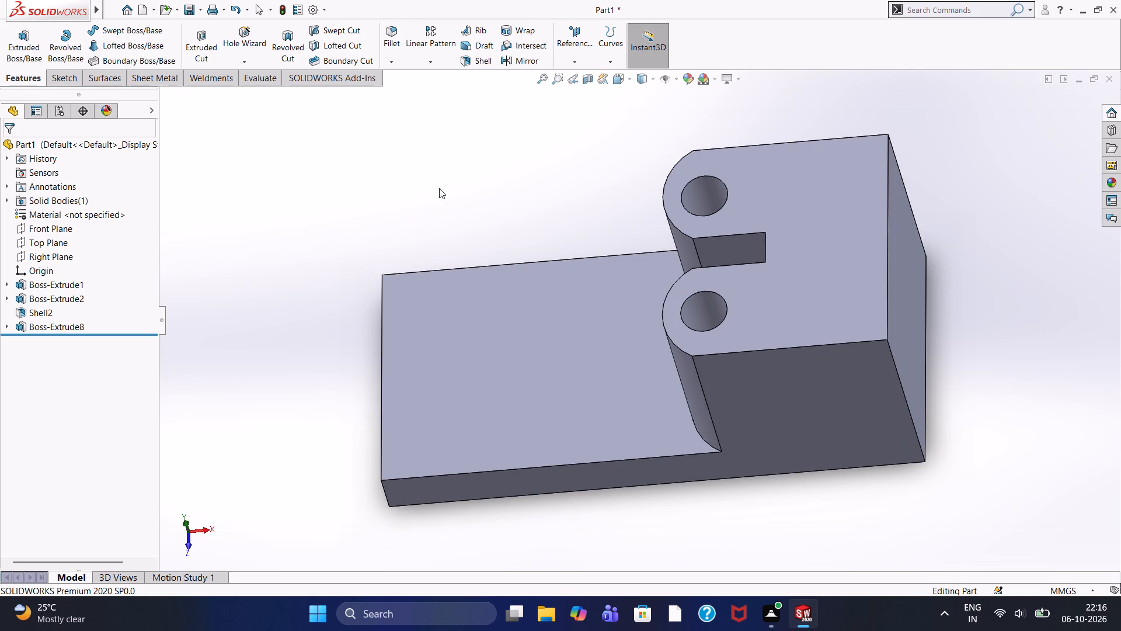
{"action": "left_click", "coordinate": [65, 79]}
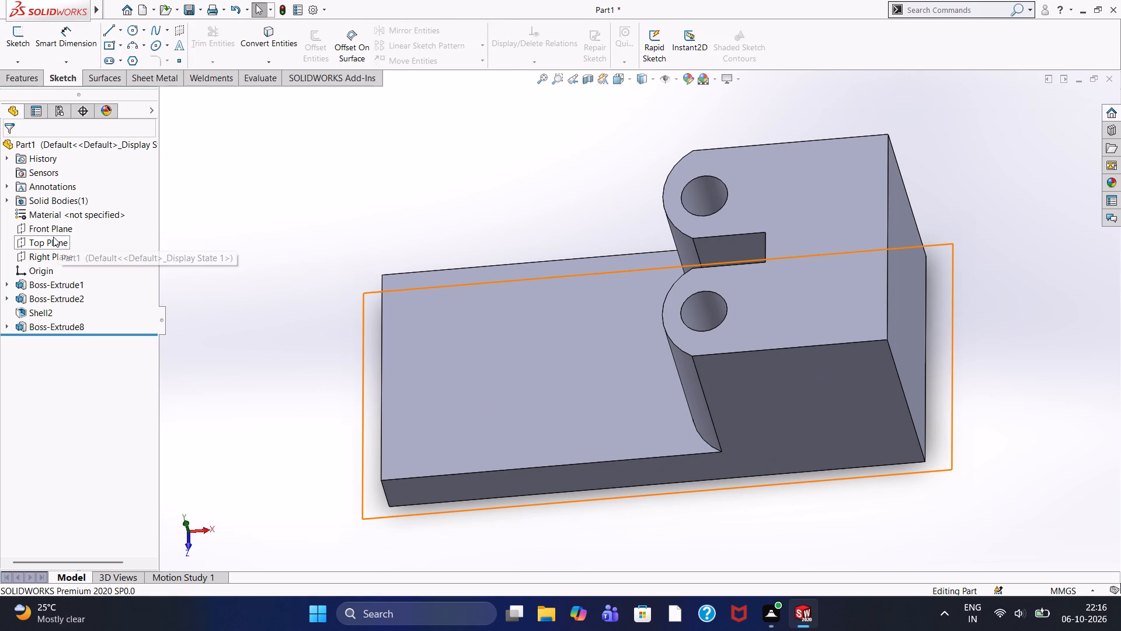
{"action": "left_click", "coordinate": [53, 248]}
{"action": "left_click", "coordinate": [65, 228]}
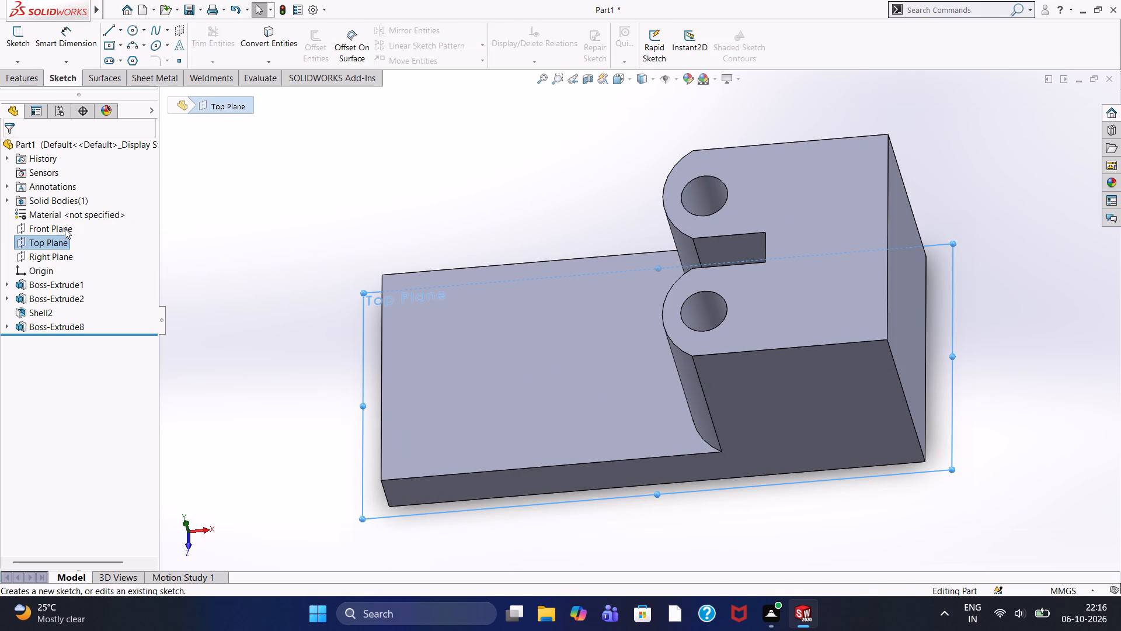
{"action": "left_click", "coordinate": [297, 199]}
{"action": "key", "text": "ctrl+8"}
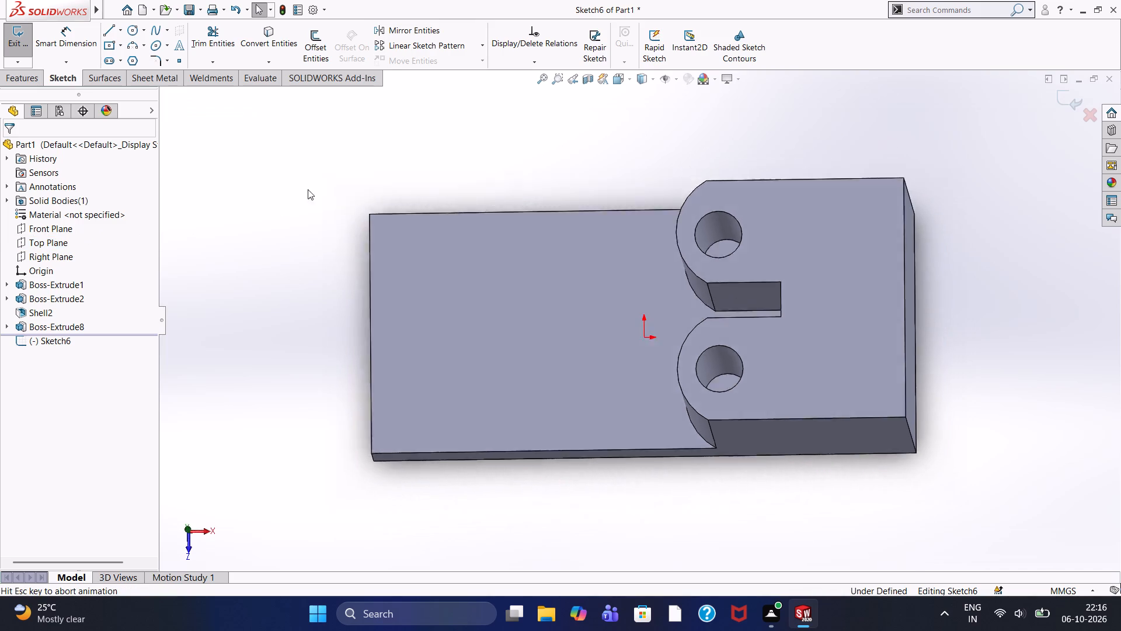
{"action": "left_click", "coordinate": [336, 154]}
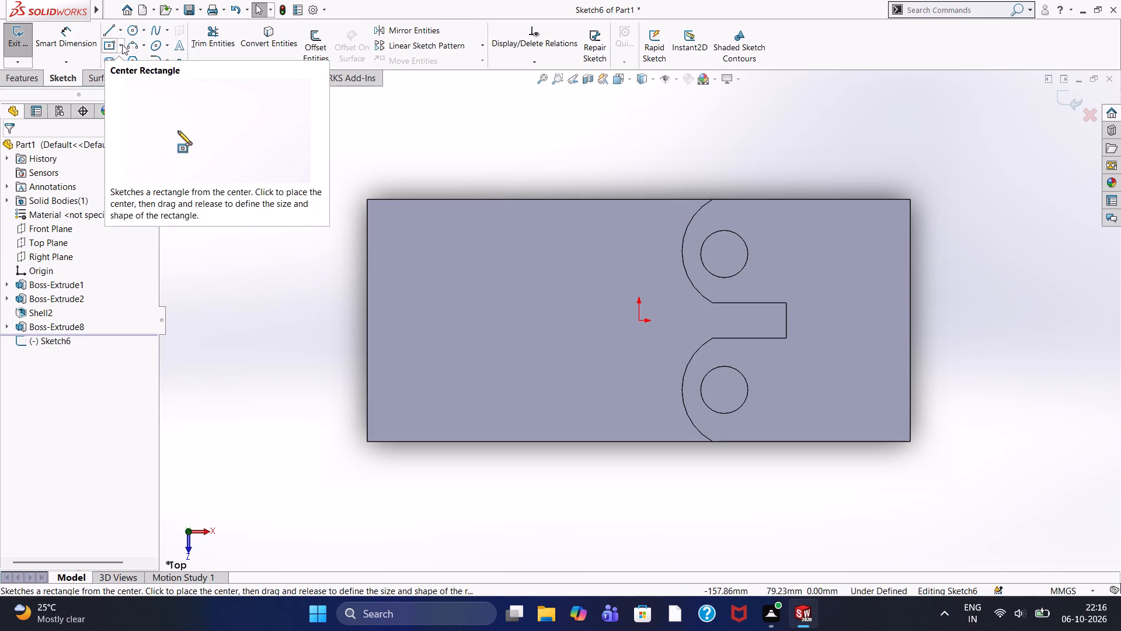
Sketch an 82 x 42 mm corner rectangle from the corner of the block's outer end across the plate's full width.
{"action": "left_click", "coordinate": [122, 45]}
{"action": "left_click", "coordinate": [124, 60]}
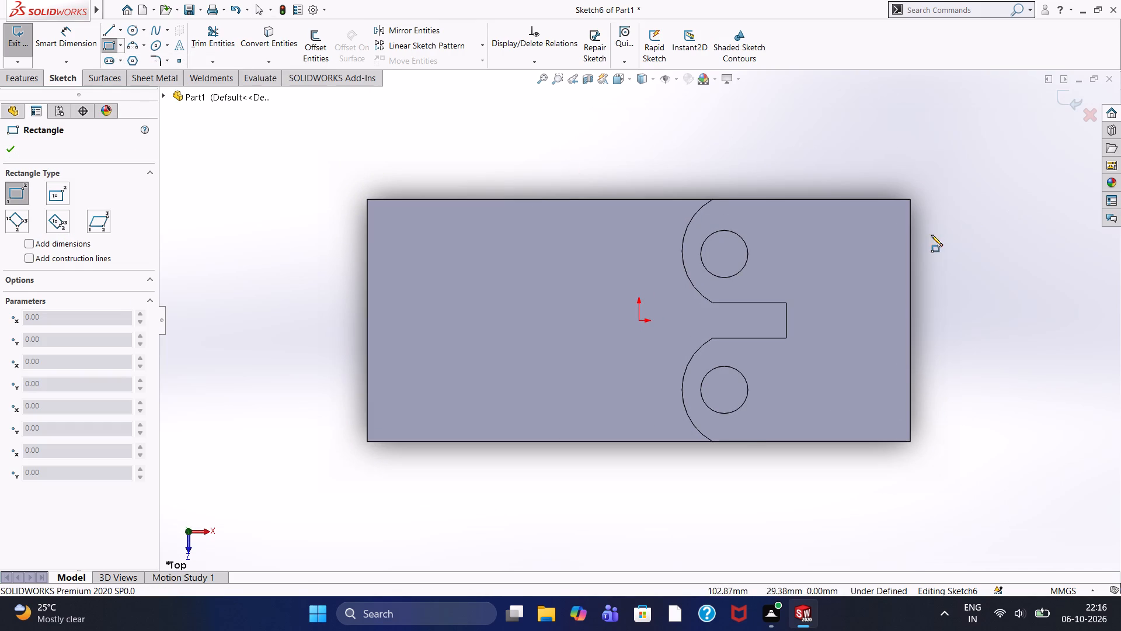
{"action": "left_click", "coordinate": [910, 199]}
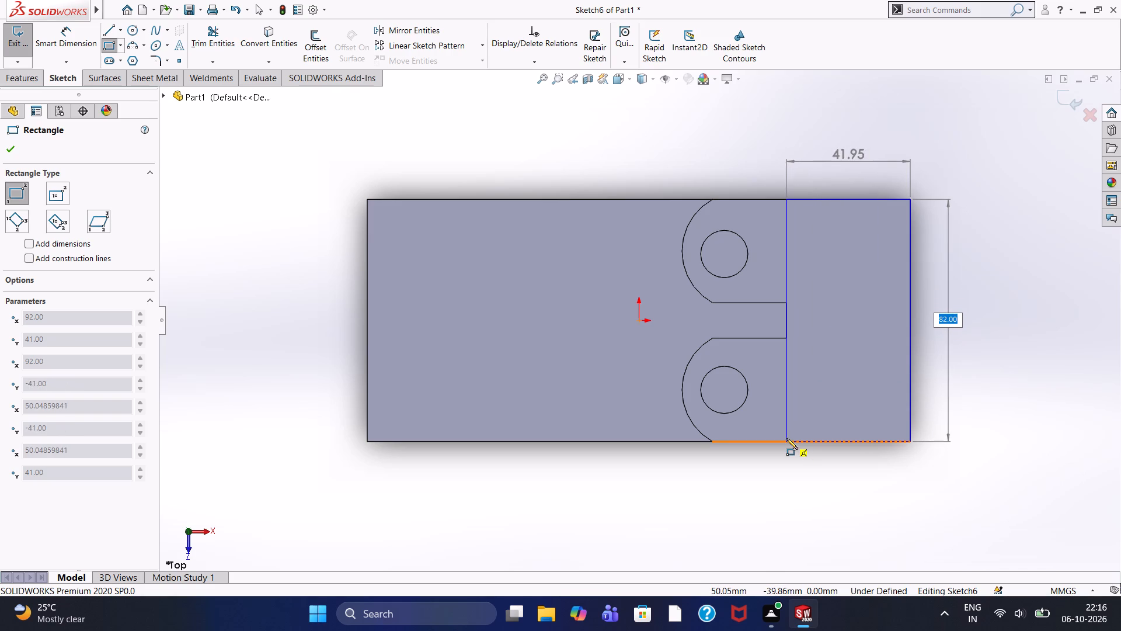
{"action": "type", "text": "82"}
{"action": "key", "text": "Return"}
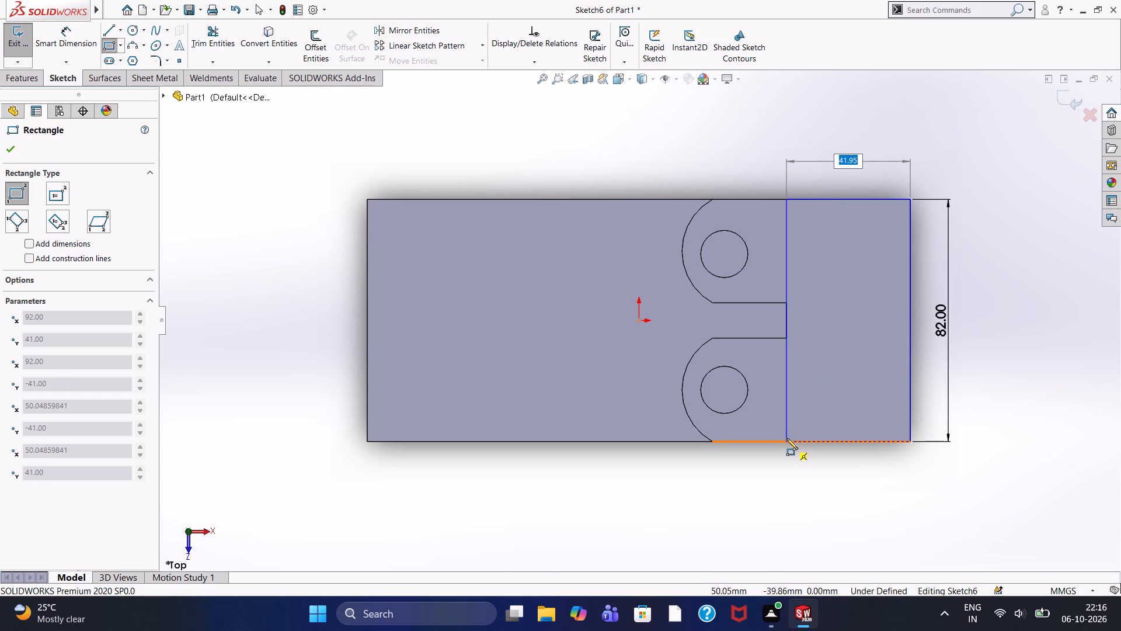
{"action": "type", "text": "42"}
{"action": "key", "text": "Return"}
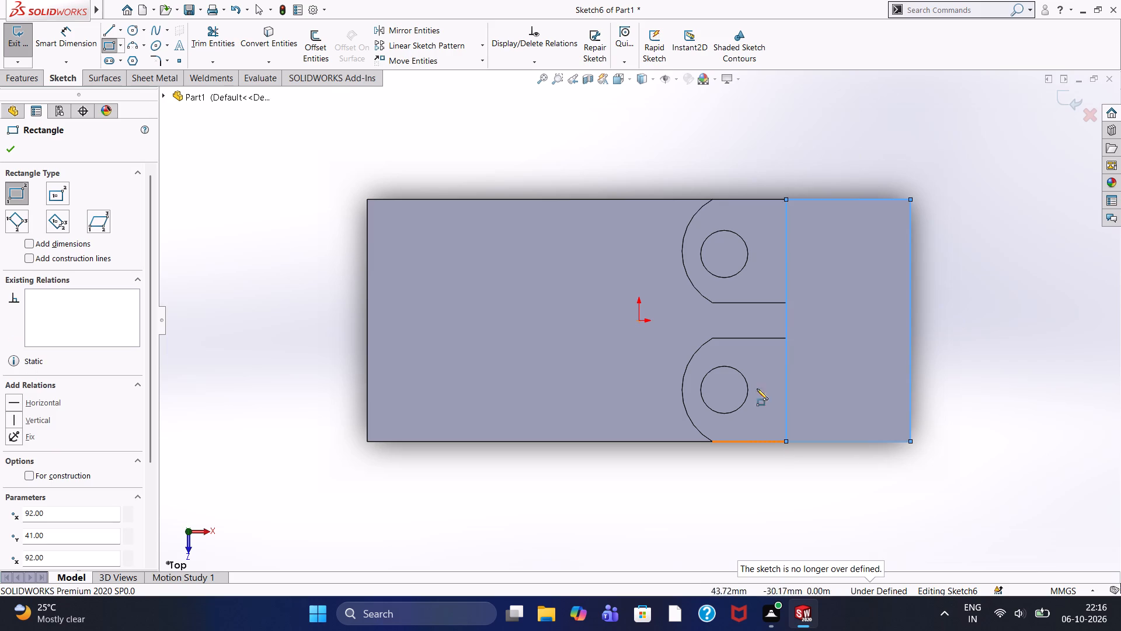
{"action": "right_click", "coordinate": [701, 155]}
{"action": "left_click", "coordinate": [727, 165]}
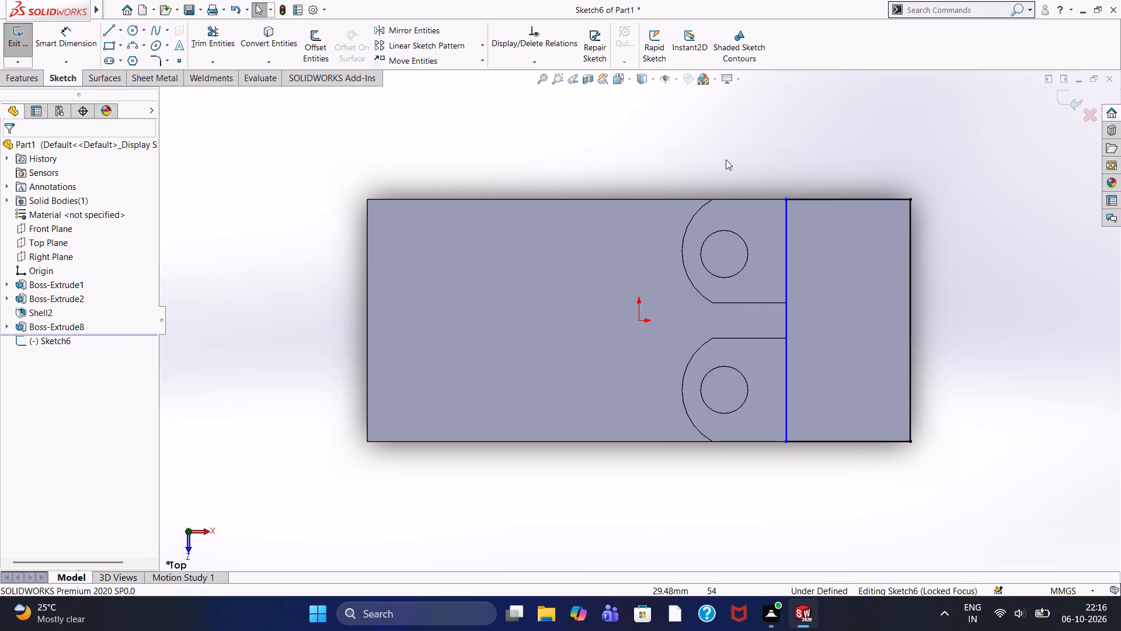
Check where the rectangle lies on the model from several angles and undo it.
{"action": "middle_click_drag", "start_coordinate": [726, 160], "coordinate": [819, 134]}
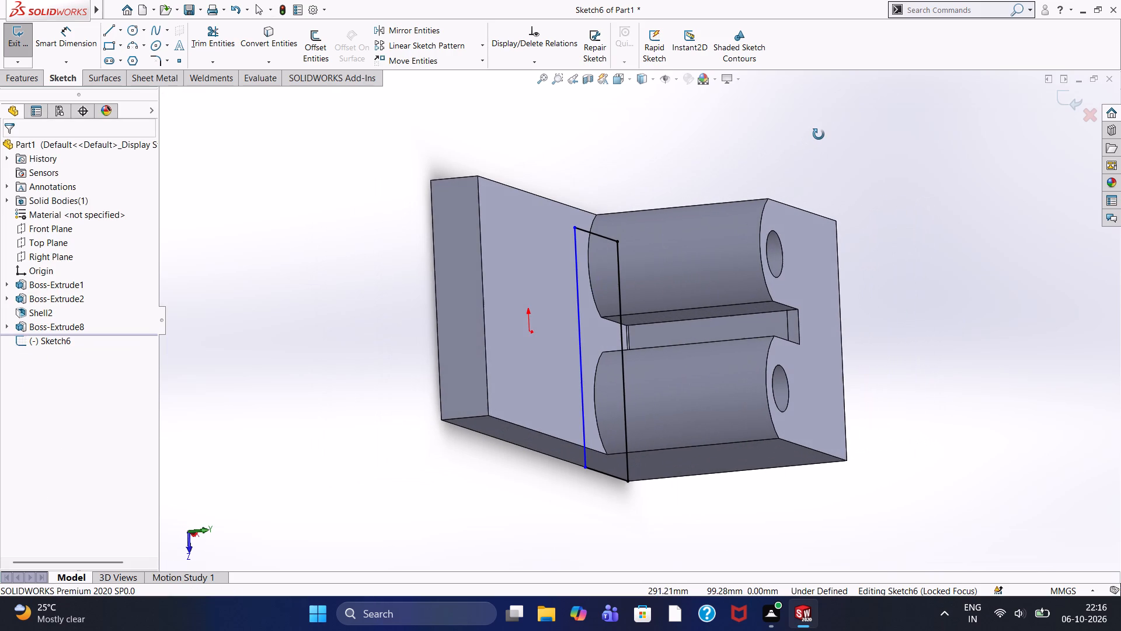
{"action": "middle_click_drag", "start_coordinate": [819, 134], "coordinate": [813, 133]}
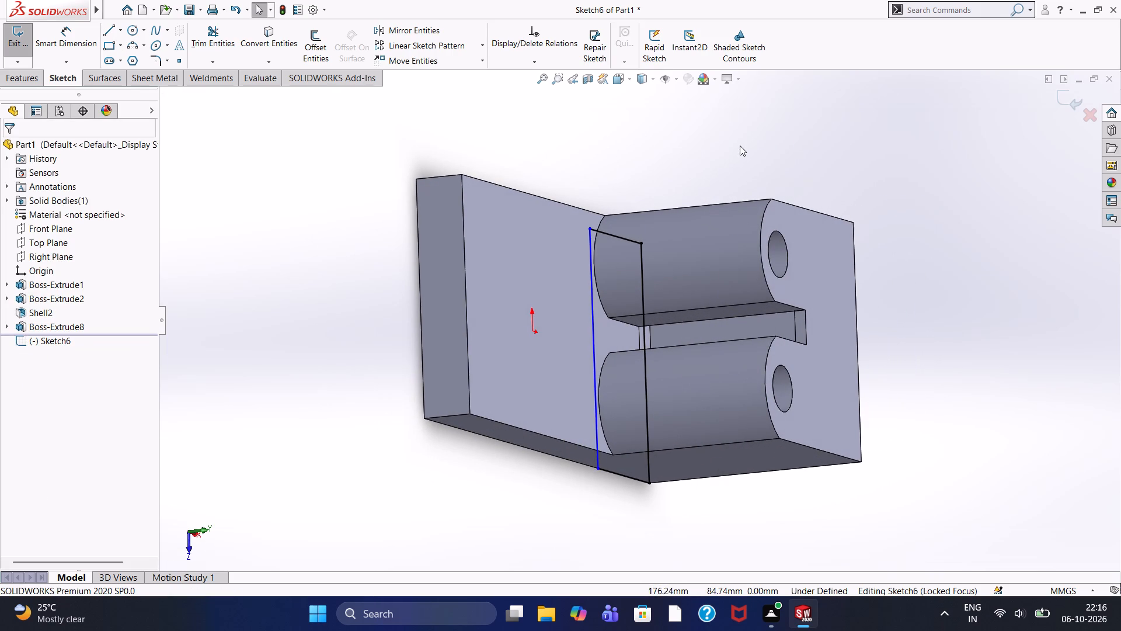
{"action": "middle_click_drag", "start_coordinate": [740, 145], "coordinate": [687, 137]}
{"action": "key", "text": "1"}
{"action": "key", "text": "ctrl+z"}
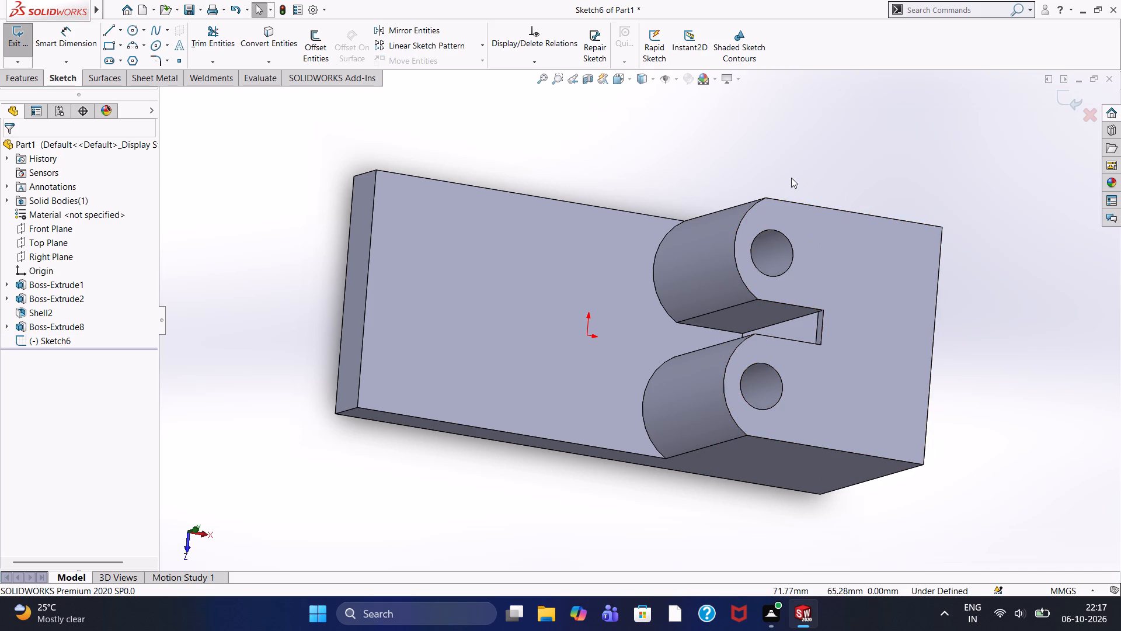
Sketch a 140 mm centerline from the block's outer edge midpoint along the plate's middle, continuing with a perpendicular 41 mm centerline to the long edge.
{"action": "middle_click_drag", "start_coordinate": [787, 175], "coordinate": [727, 170]}
{"action": "key", "text": "ctrl+9"}
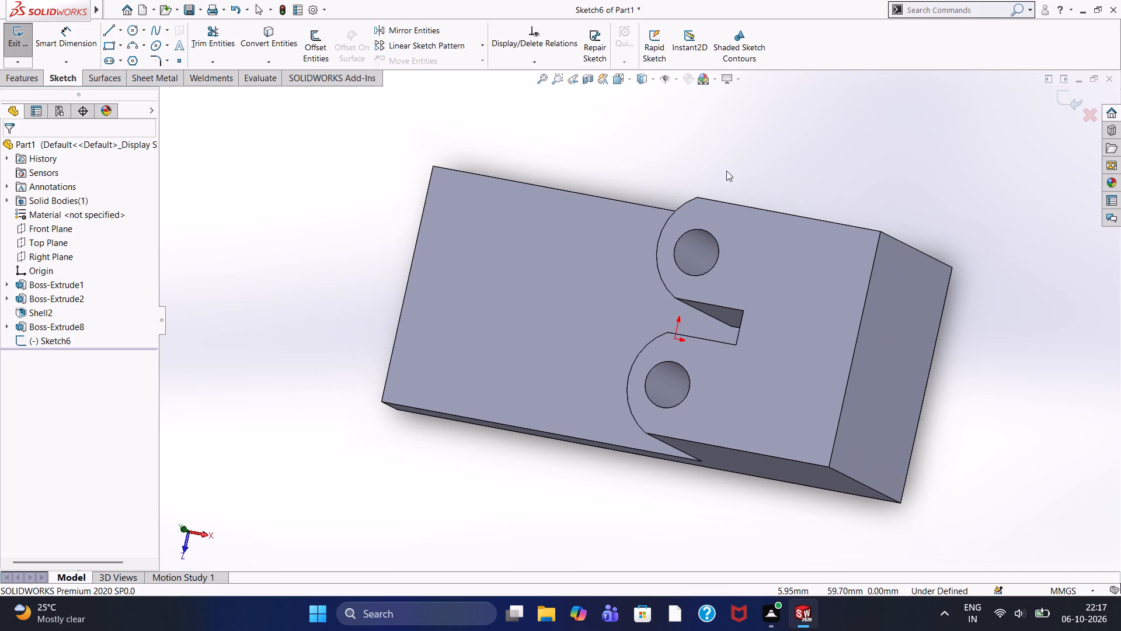
{"action": "key", "text": "ctrl+8"}
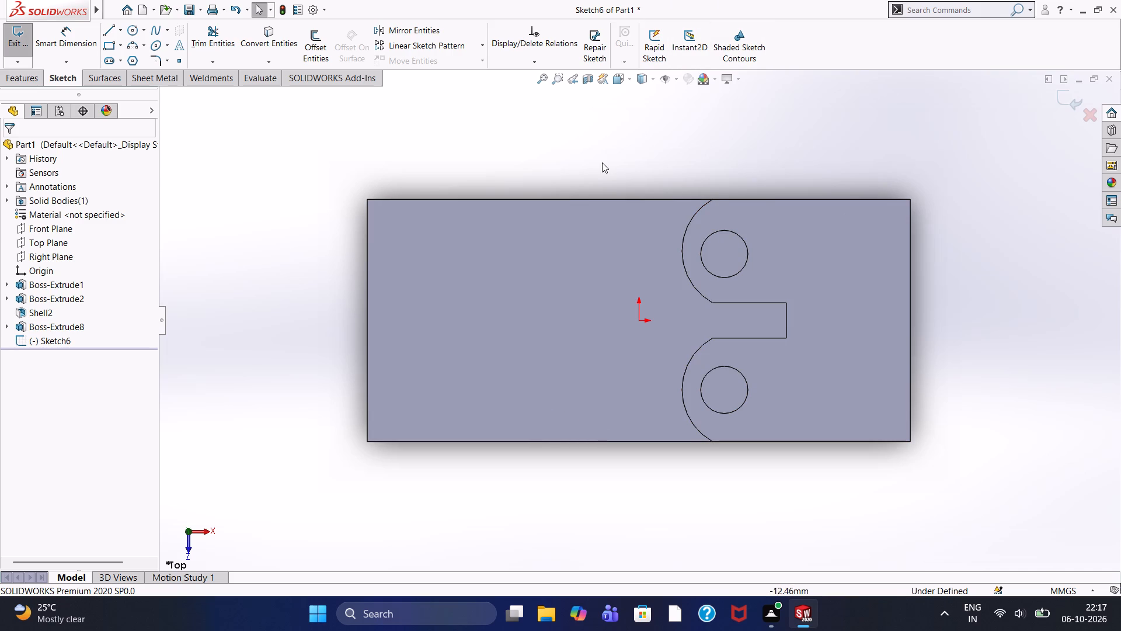
{"action": "middle_click_drag", "start_coordinate": [503, 303], "coordinate": [502, 270]}
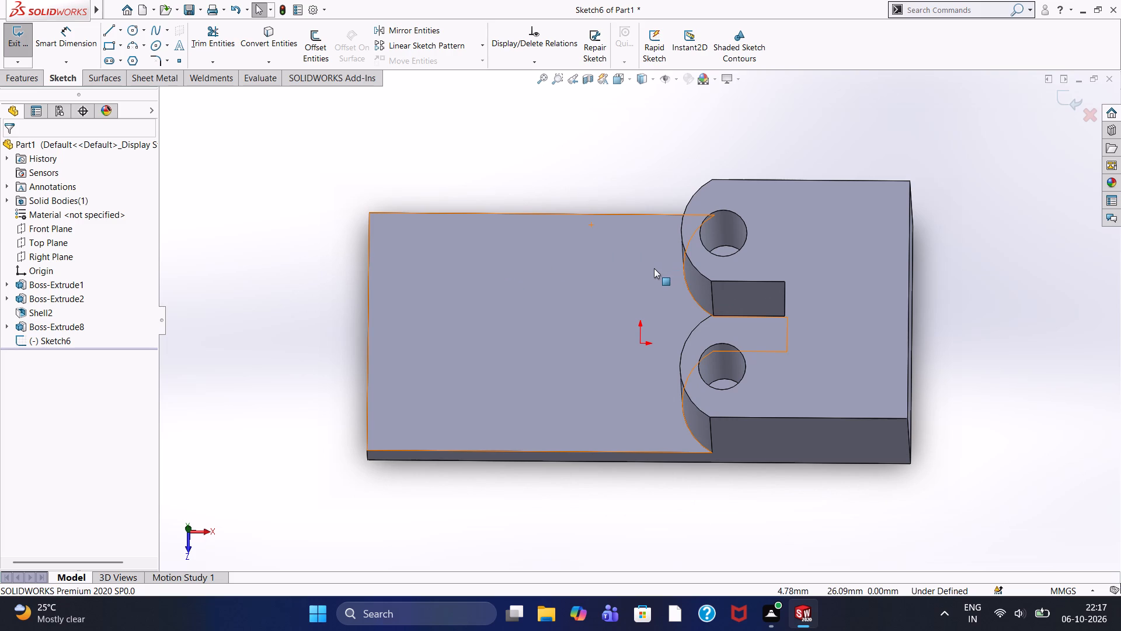
{"action": "key", "text": "ctrl+8"}
{"action": "left_click", "coordinate": [522, 162]}
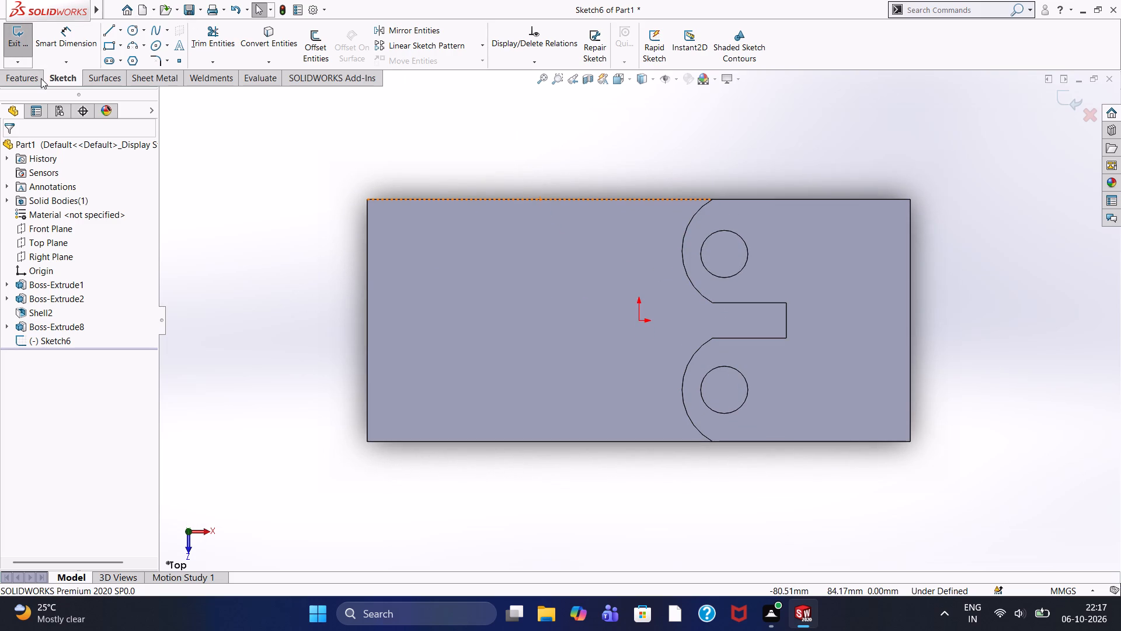
{"action": "left_click", "coordinate": [124, 30]}
{"action": "left_click", "coordinate": [131, 65]}
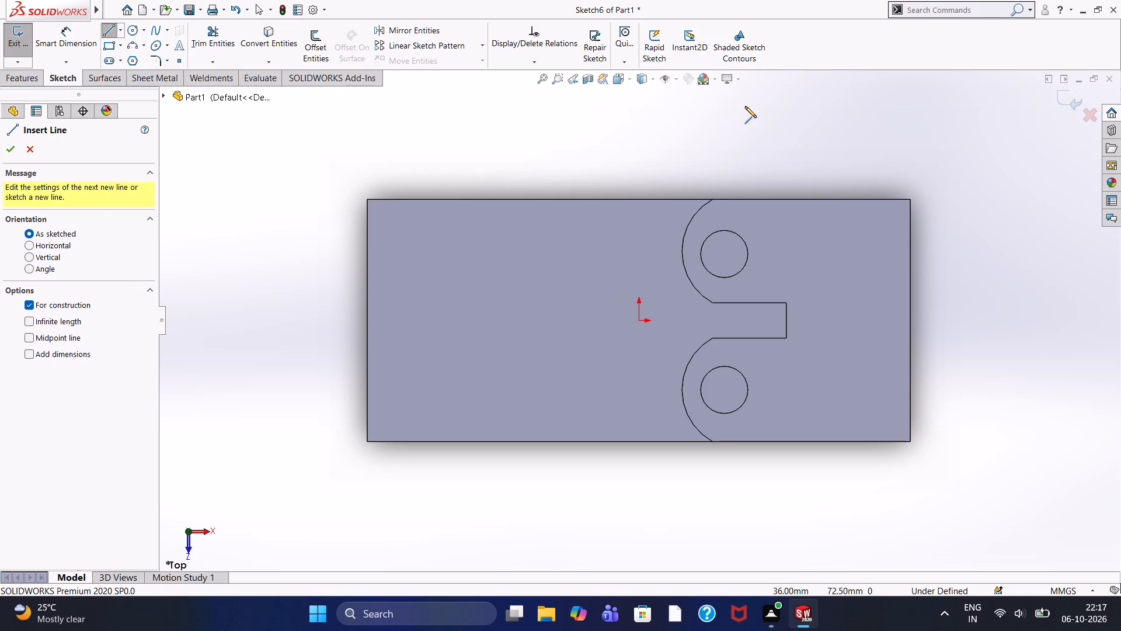
{"action": "left_click", "coordinate": [911, 318]}
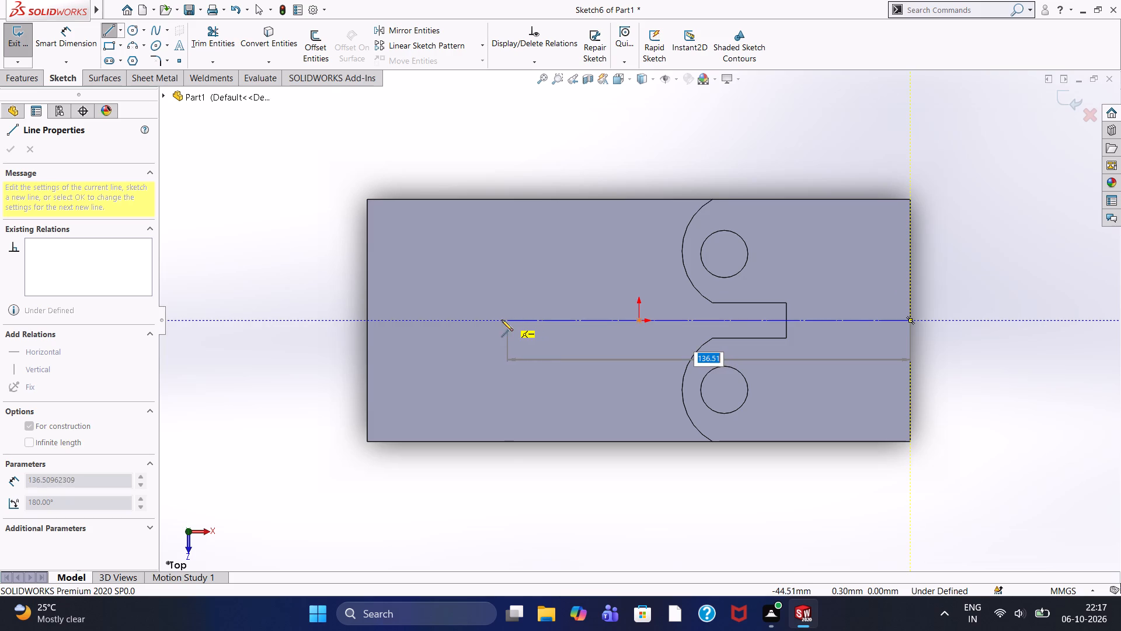
{"action": "type", "text": "140"}
{"action": "key", "text": "Return"}
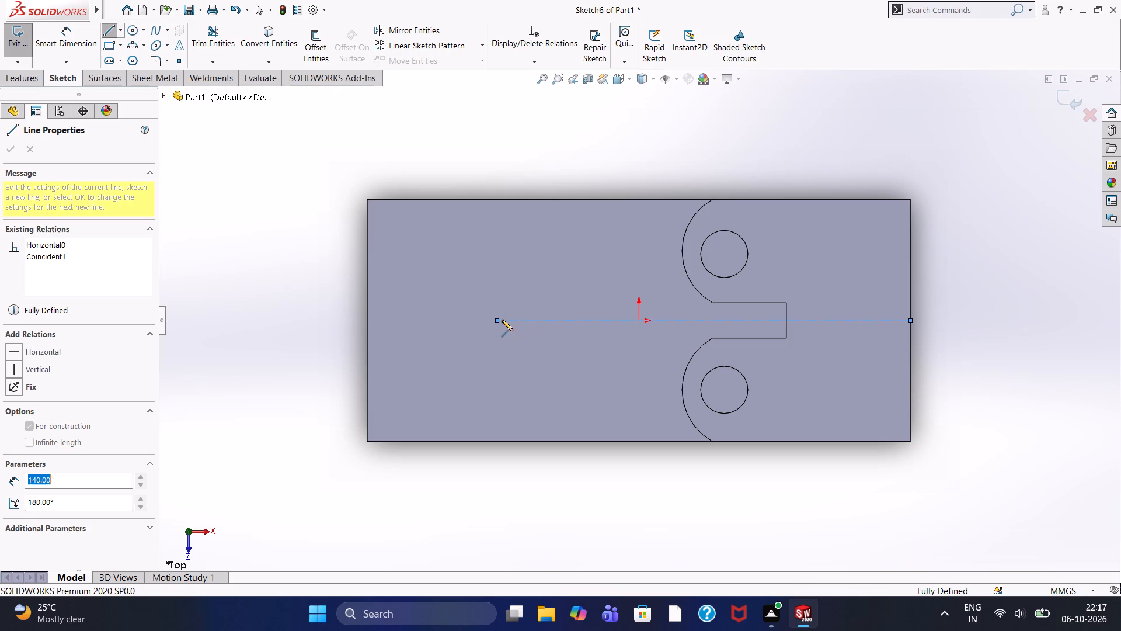
{"action": "left_click", "coordinate": [496, 442]}
{"action": "right_click", "coordinate": [304, 367]}
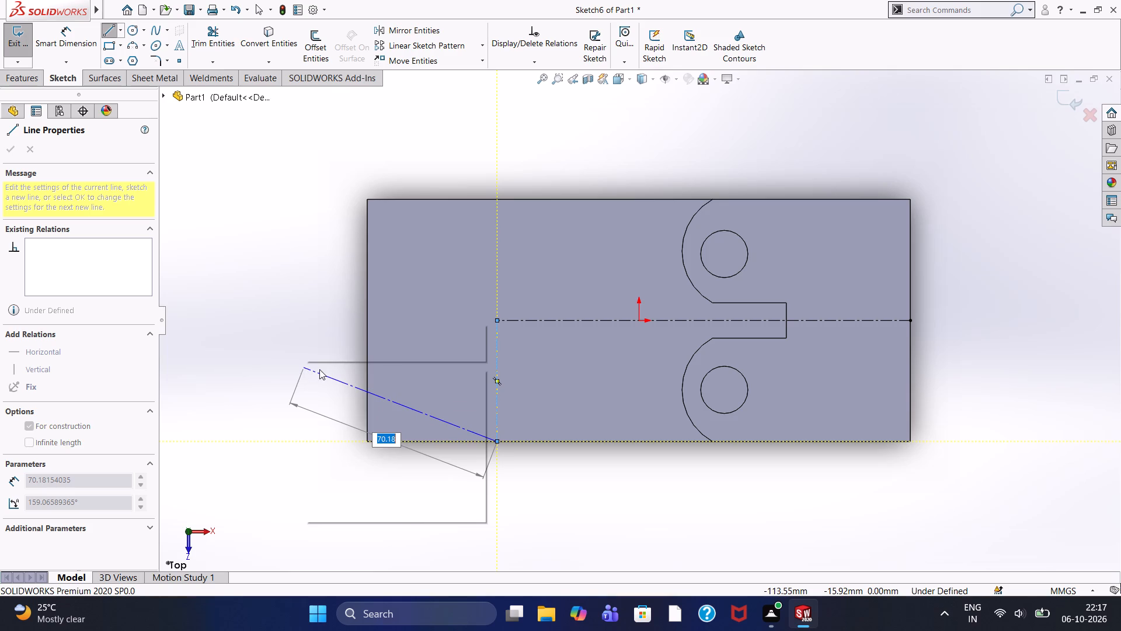
{"action": "left_click", "coordinate": [325, 380]}
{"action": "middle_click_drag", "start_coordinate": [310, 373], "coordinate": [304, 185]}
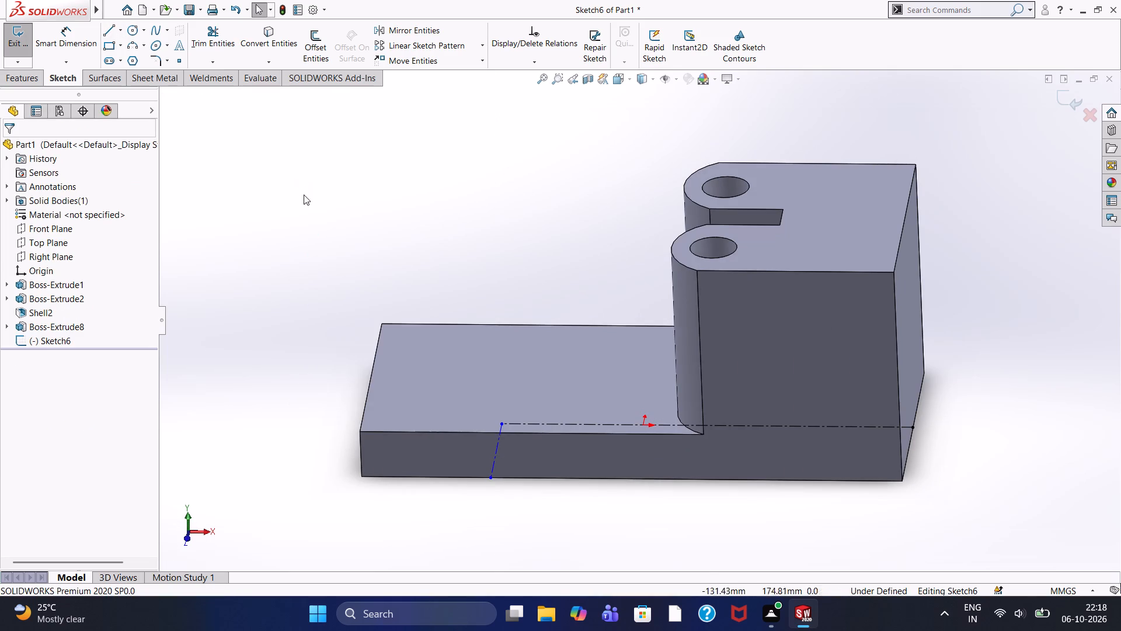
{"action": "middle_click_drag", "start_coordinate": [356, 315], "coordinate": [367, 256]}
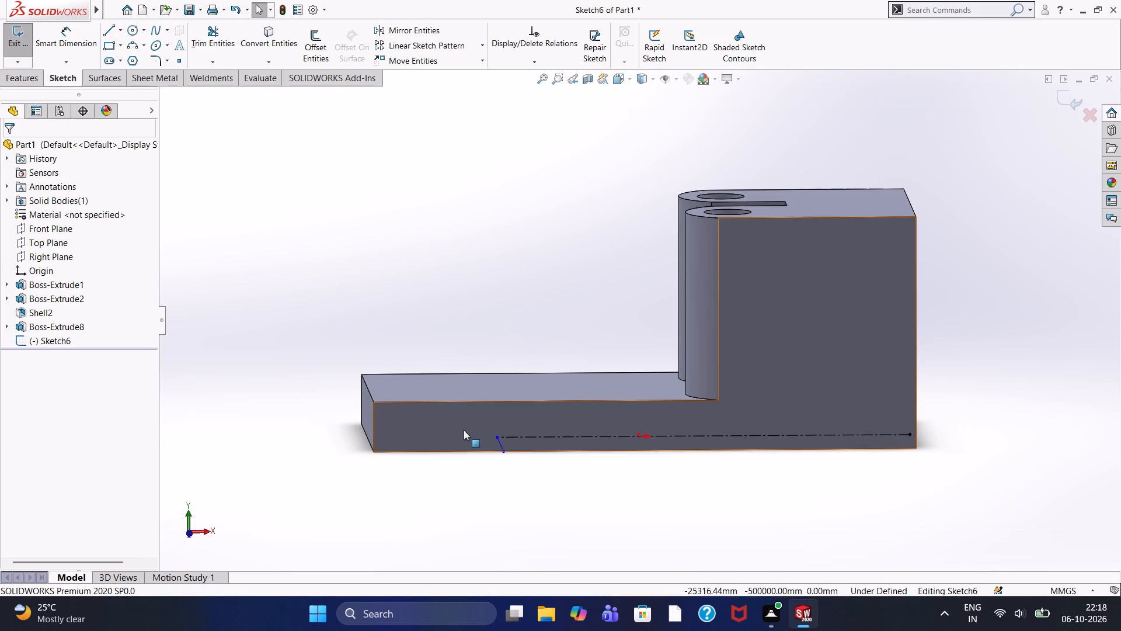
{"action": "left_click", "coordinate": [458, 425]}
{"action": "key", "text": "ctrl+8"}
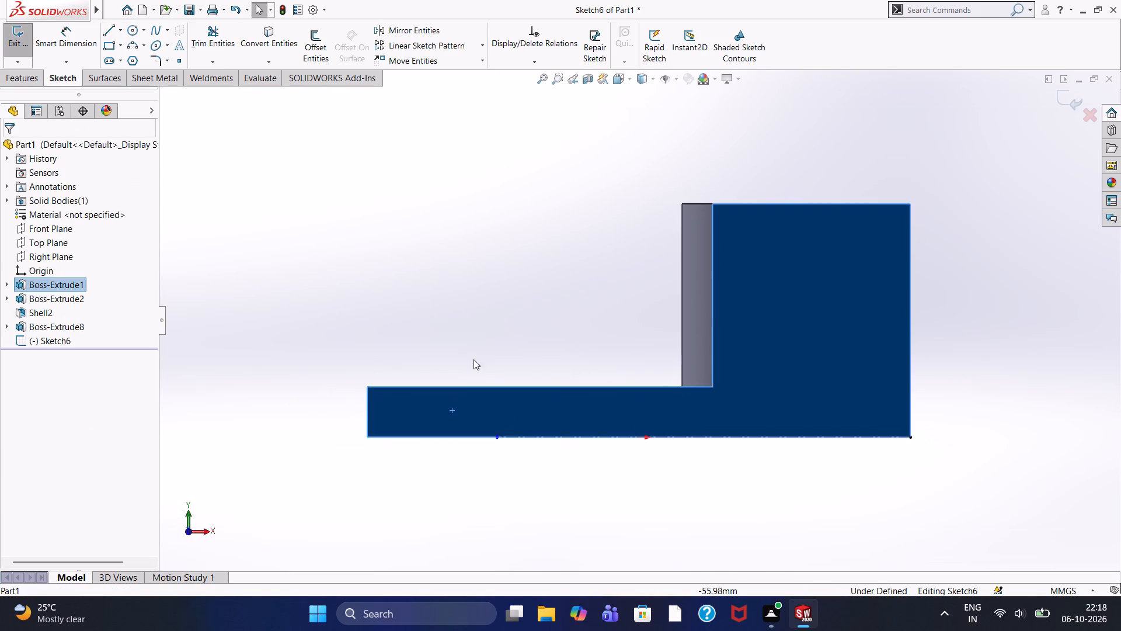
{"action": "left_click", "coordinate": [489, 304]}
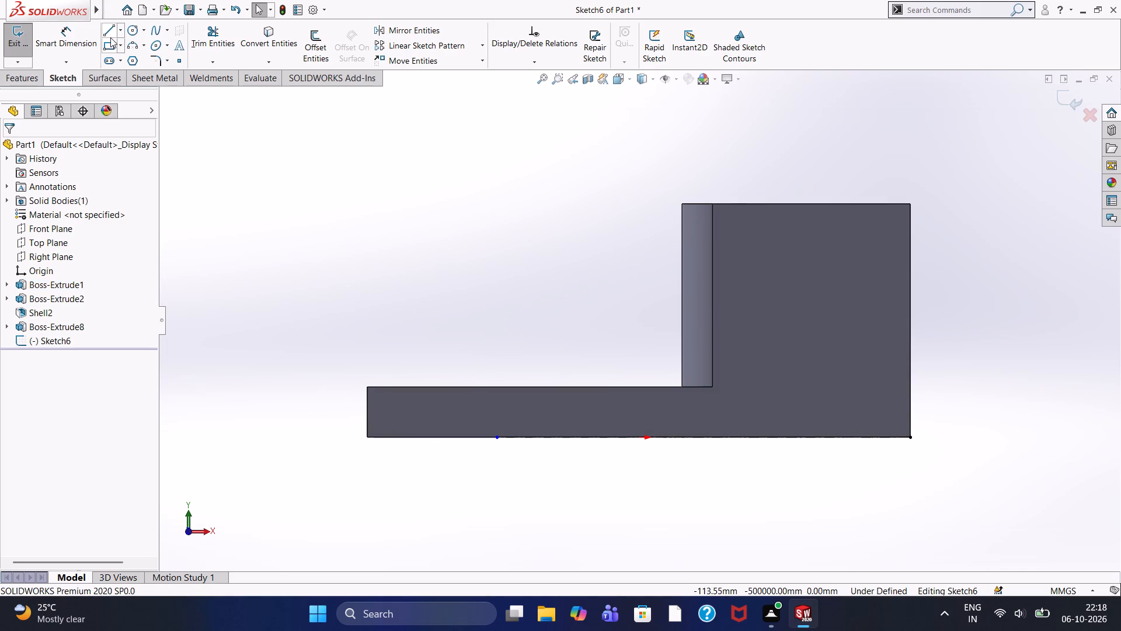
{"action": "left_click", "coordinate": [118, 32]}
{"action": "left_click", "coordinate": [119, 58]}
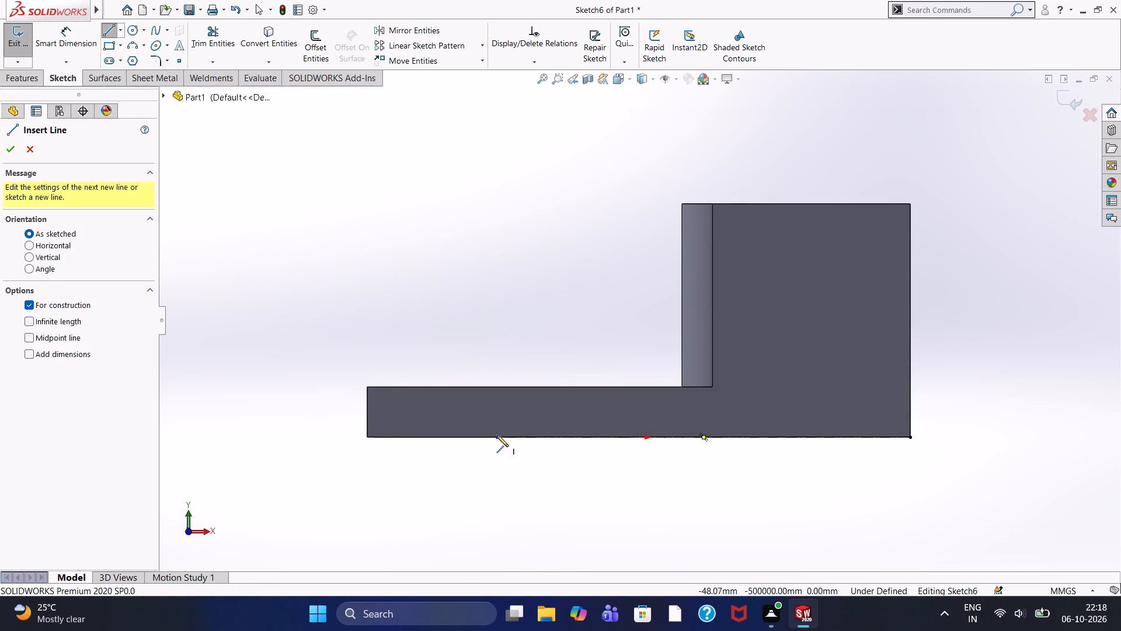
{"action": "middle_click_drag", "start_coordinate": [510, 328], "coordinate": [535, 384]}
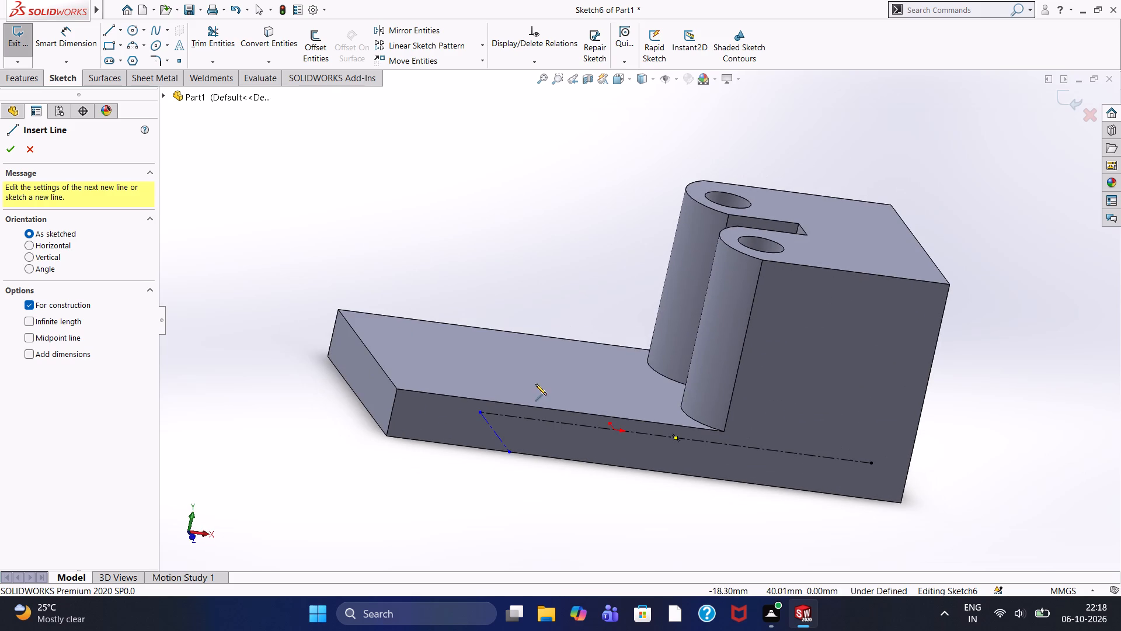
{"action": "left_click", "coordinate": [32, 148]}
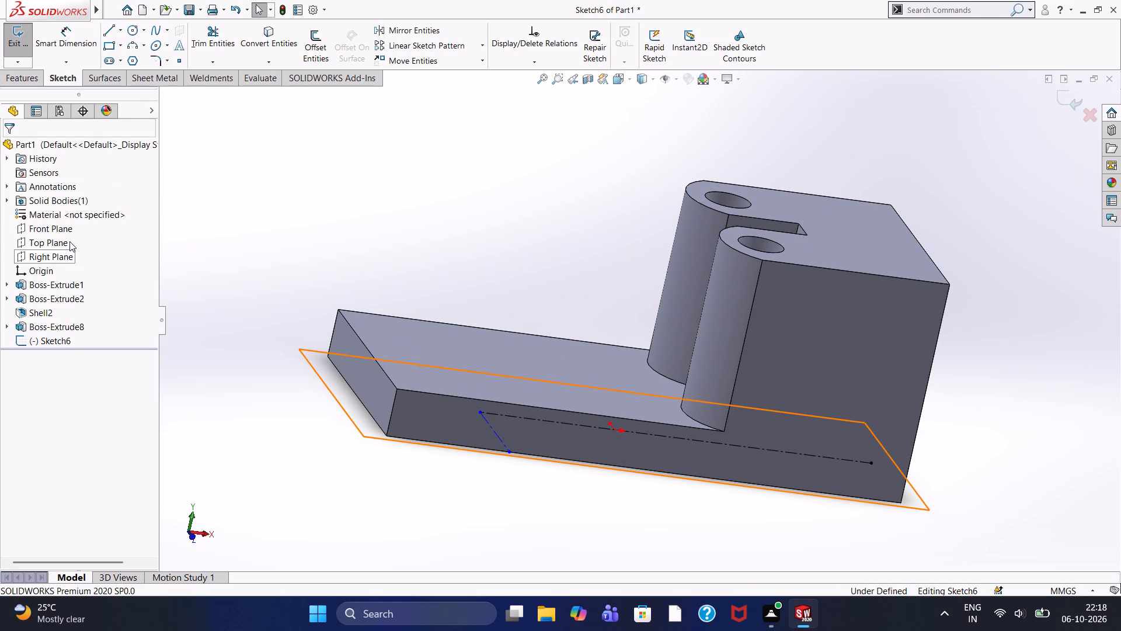
Exit the centerline sketch and start a new sketch on the base plate's long side face, viewed face-on.
{"action": "left_click", "coordinate": [60, 230]}
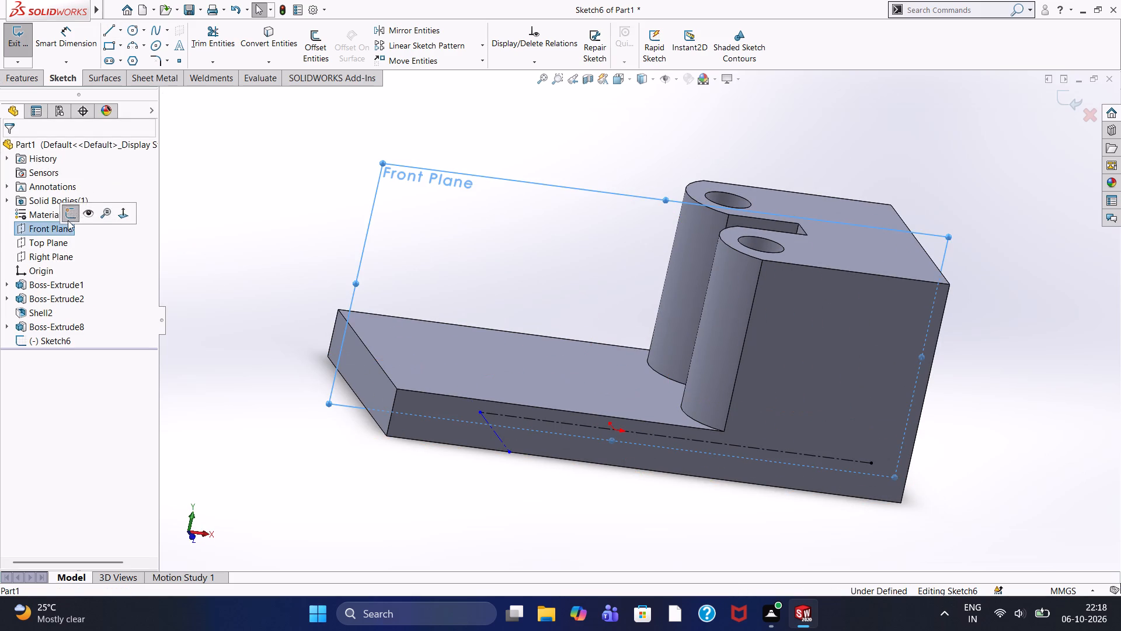
{"action": "left_click", "coordinate": [71, 212]}
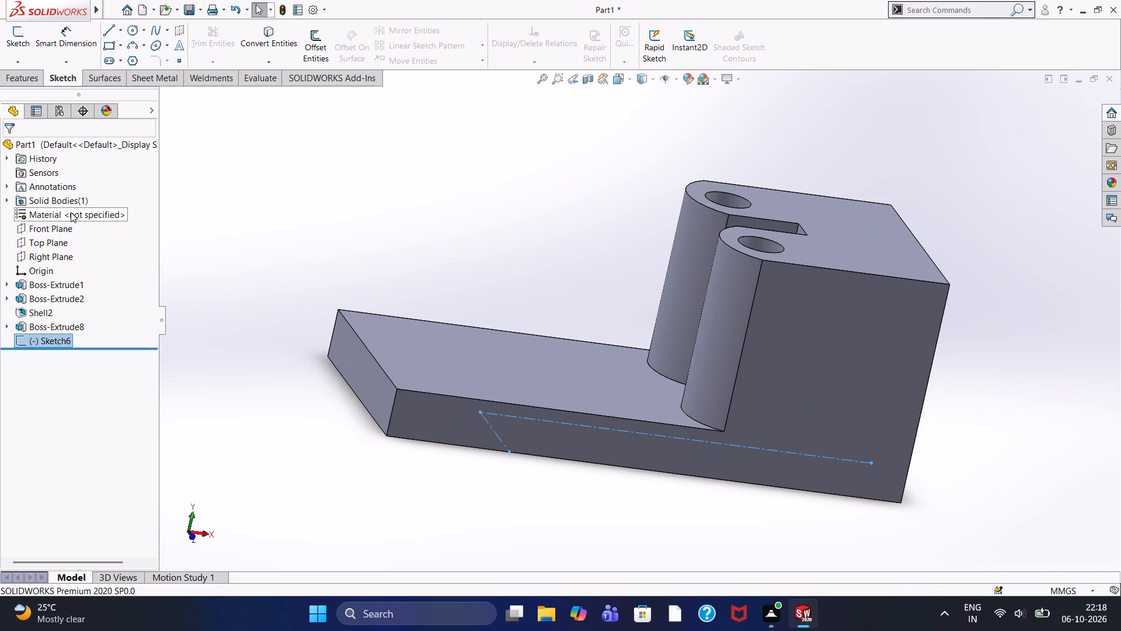
{"action": "key", "text": "ctrl+8"}
{"action": "middle_click_drag", "start_coordinate": [305, 290], "coordinate": [309, 139]}
{"action": "middle_click_drag", "start_coordinate": [306, 284], "coordinate": [299, 204]}
{"action": "middle_click_drag", "start_coordinate": [298, 242], "coordinate": [298, 234]}
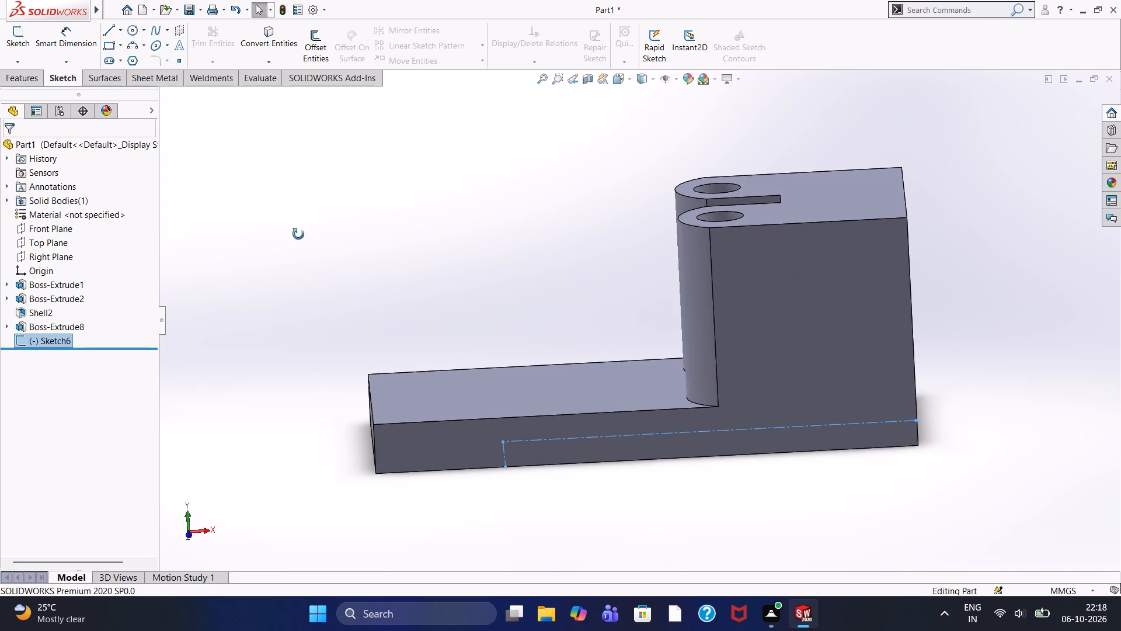
{"action": "middle_click_drag", "start_coordinate": [298, 234], "coordinate": [294, 218]}
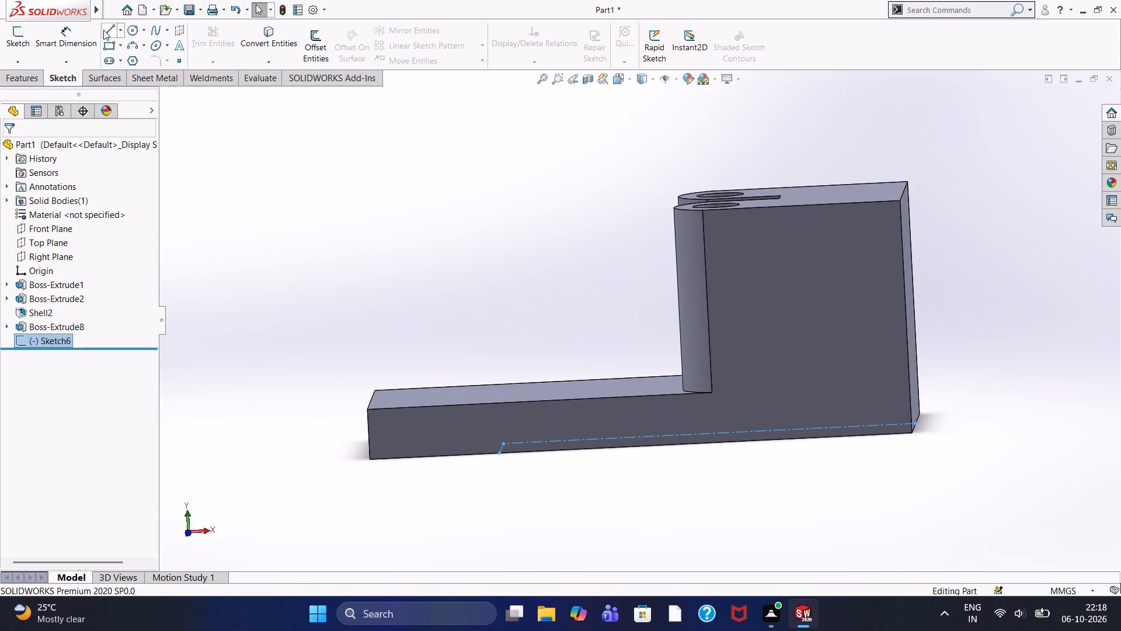
{"action": "left_click", "coordinate": [474, 427]}
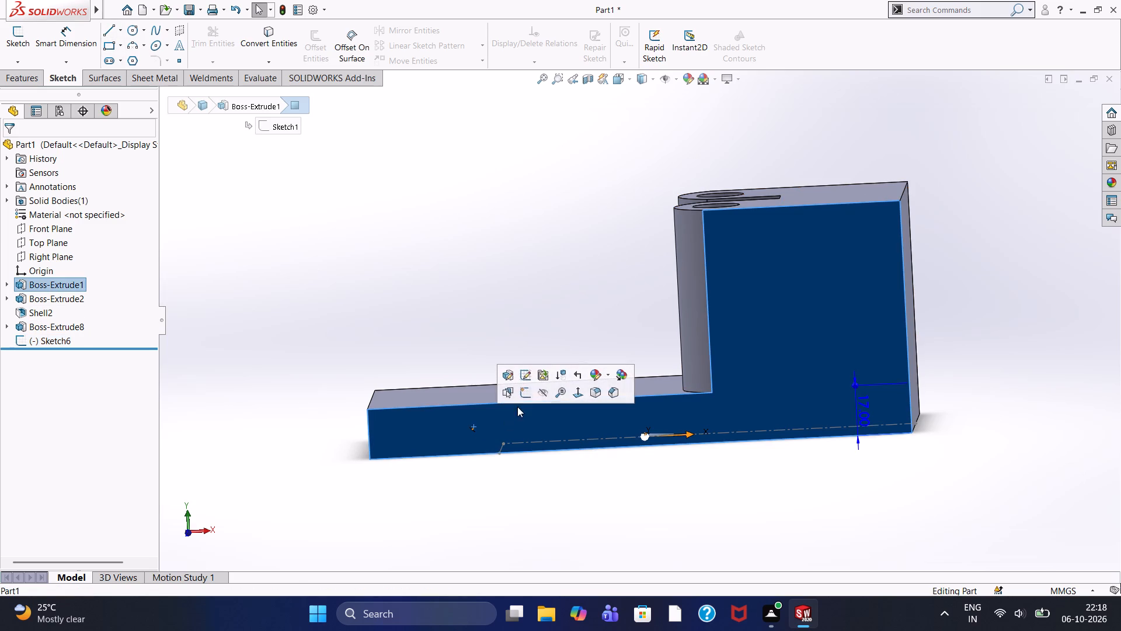
{"action": "left_click", "coordinate": [519, 391]}
{"action": "key", "text": "ctrl+8"}
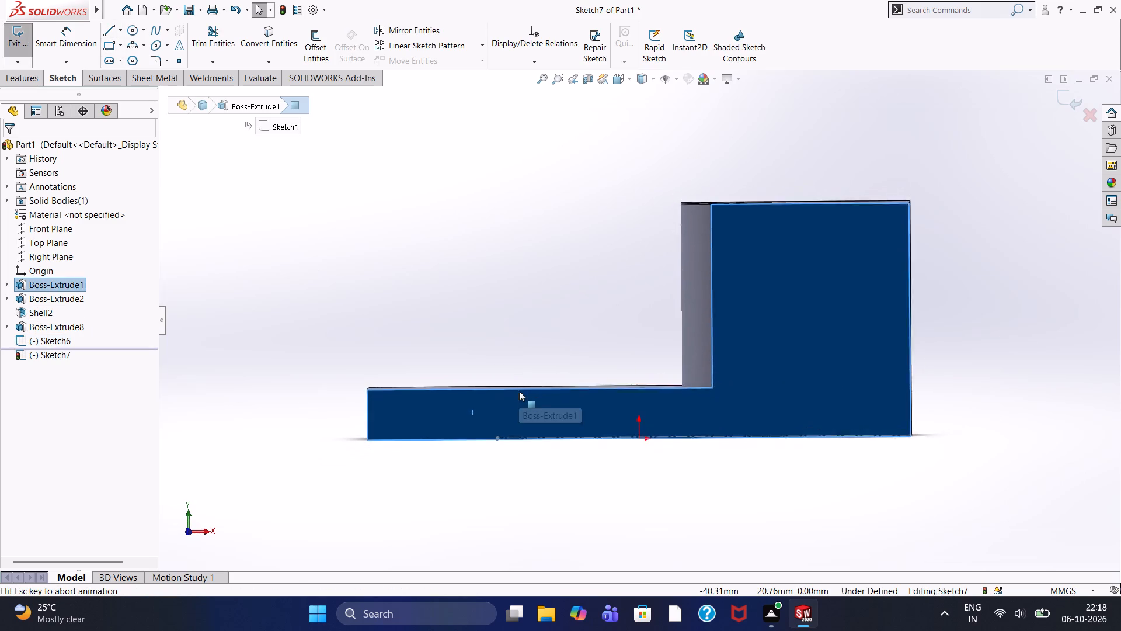
Sketch a 17 mm vertical line from the earlier centerline's end on the plate's bottom edge up to its top edge.
{"action": "left_click", "coordinate": [110, 29]}
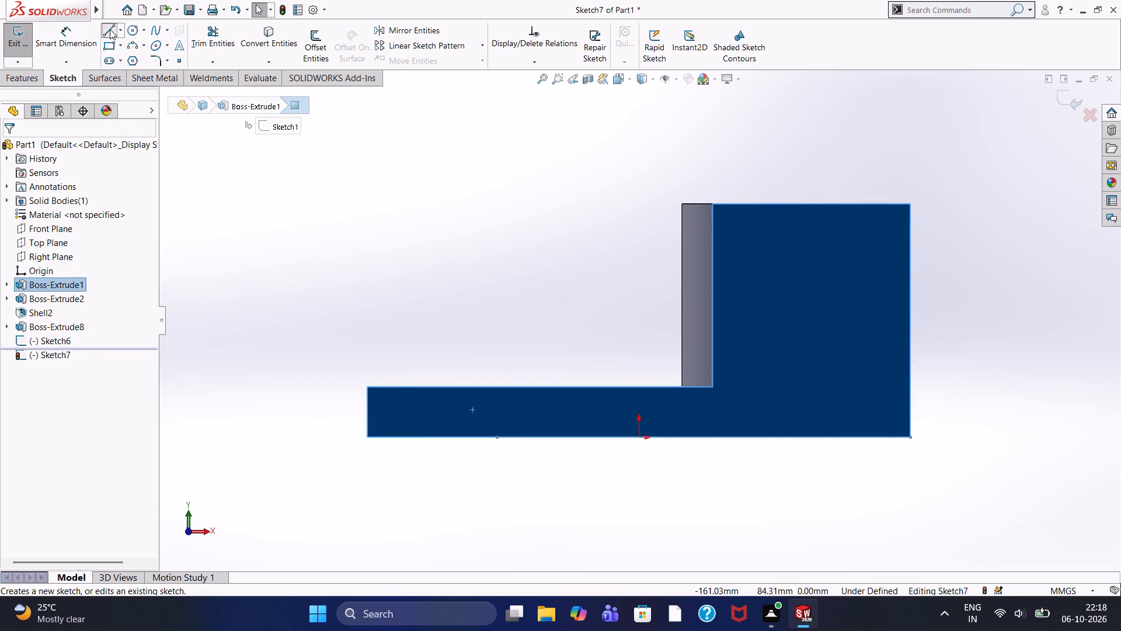
{"action": "left_click", "coordinate": [499, 439]}
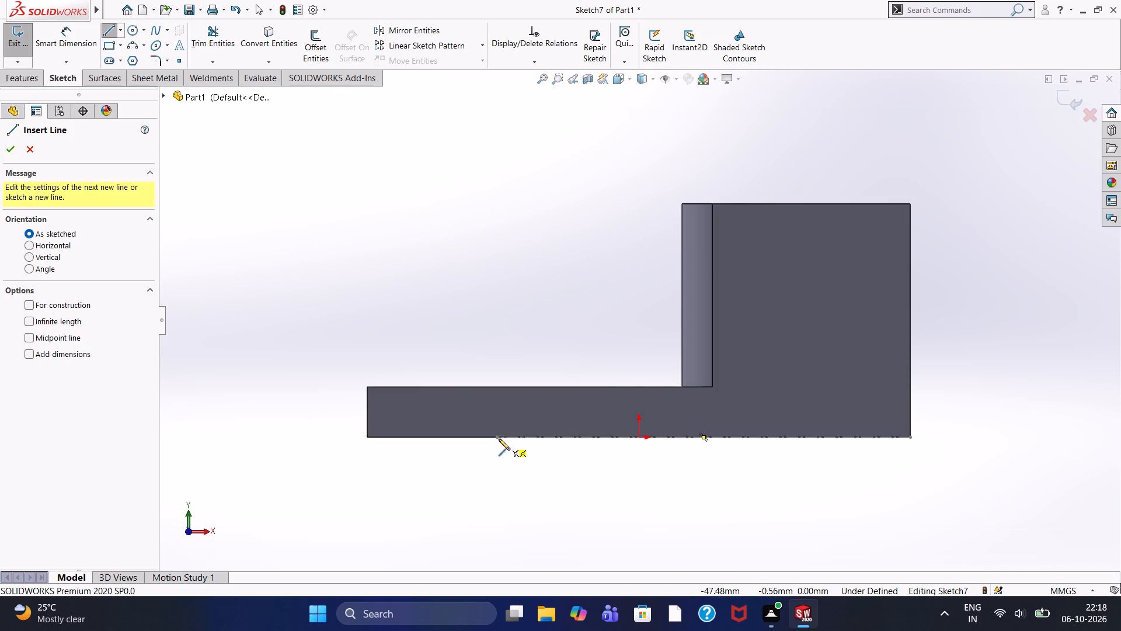
{"action": "left_click", "coordinate": [496, 387]}
{"action": "right_click", "coordinate": [433, 275]}
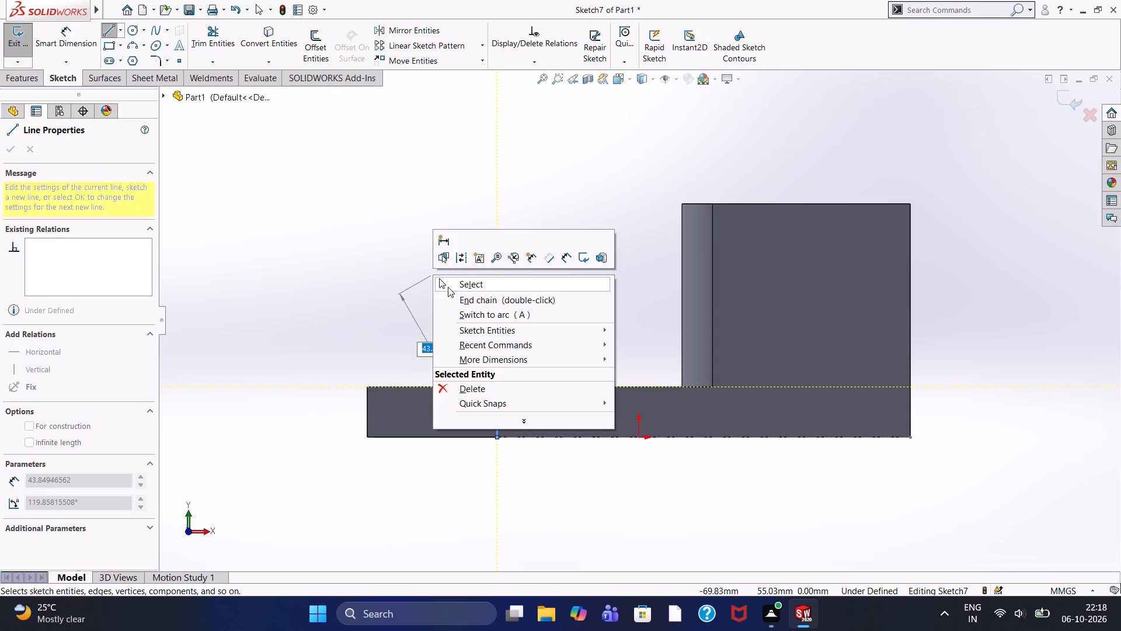
{"action": "left_click", "coordinate": [448, 287]}
{"action": "middle_click_drag", "start_coordinate": [448, 287], "coordinate": [440, 303]}
{"action": "key", "text": "ctrl+8"}
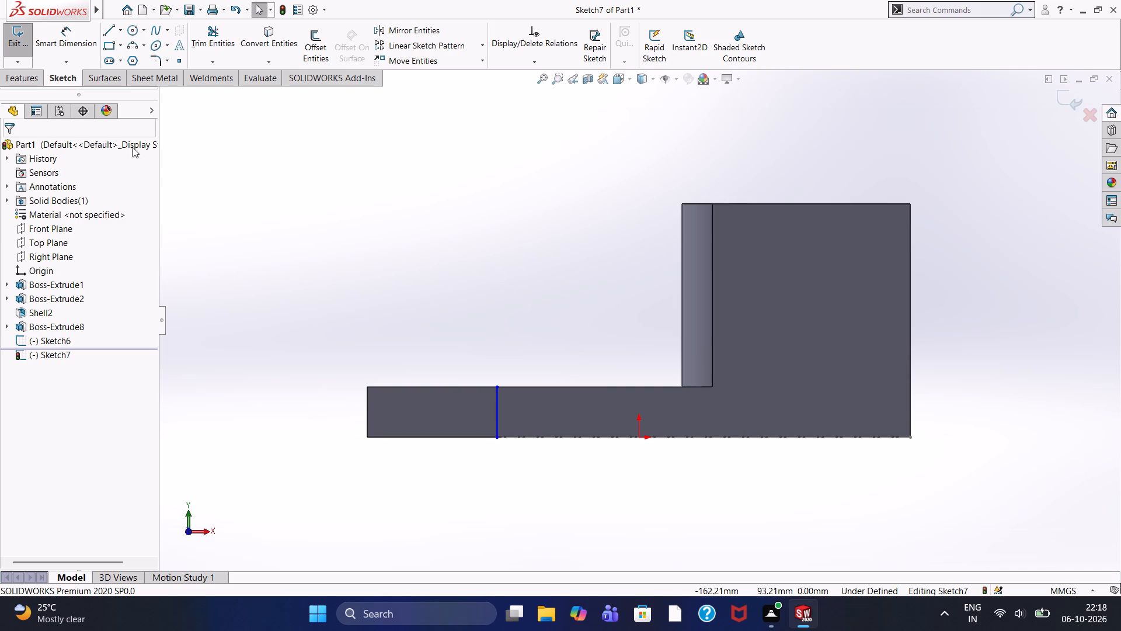
Sketch four concentric circles with radii 10, 16, 27 and 35 mm centred on the vertical line's upper end.
{"action": "left_click", "coordinate": [126, 33]}
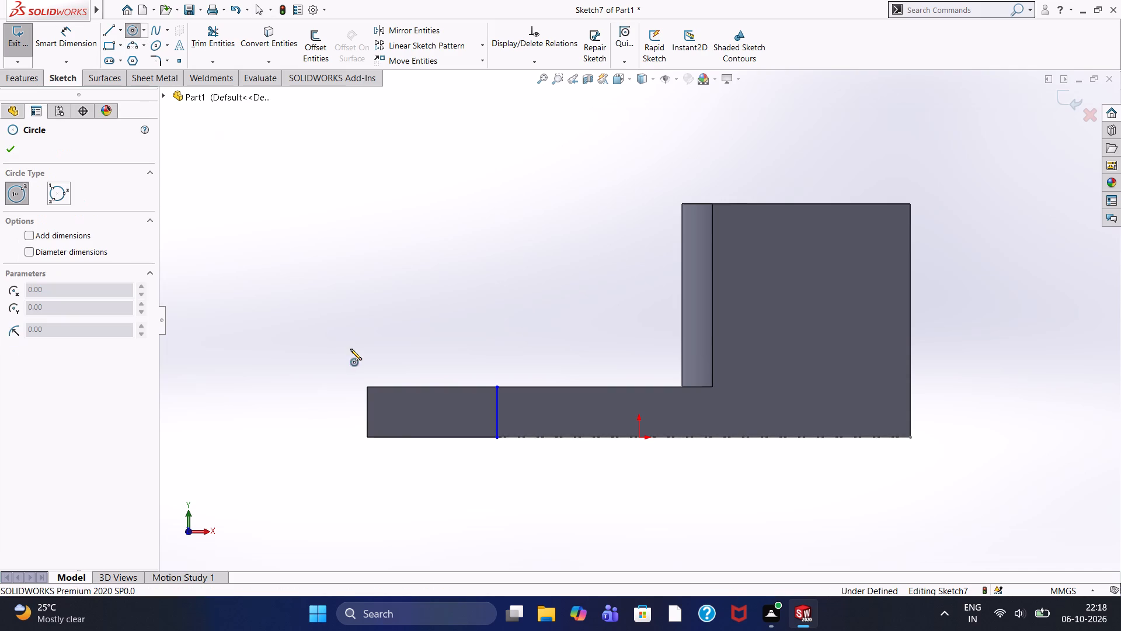
{"action": "scroll", "coordinate": [431, 403], "scroll_direction": "left", "scroll_amount": 1}
{"action": "left_click", "coordinate": [496, 386]}
{"action": "type", "text": "10"}
{"action": "key", "text": "Return"}
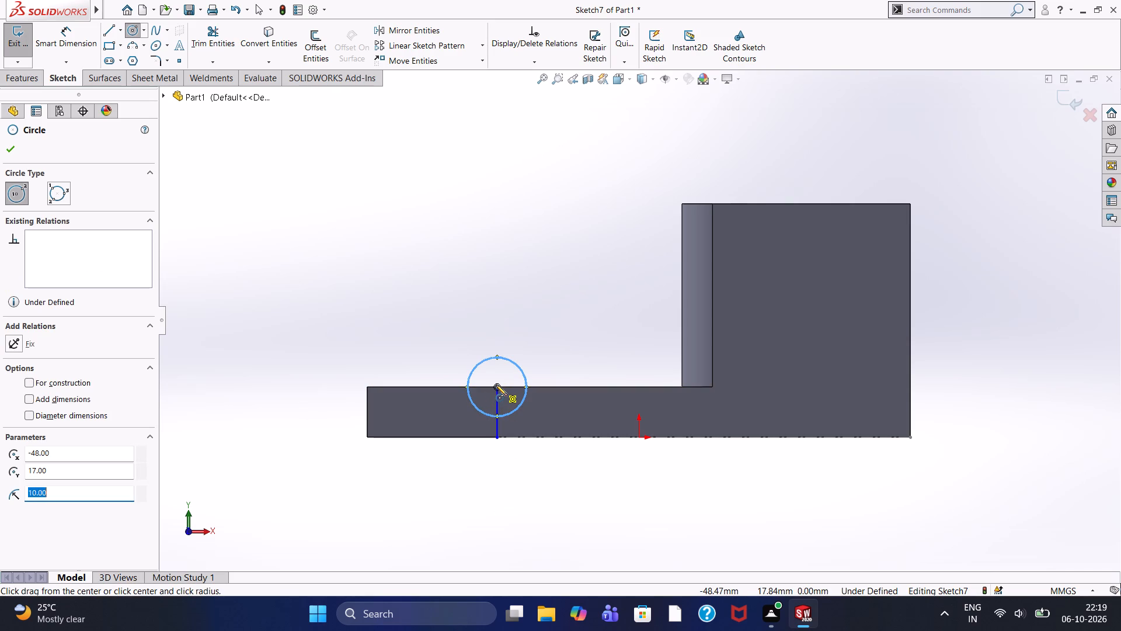
{"action": "left_click", "coordinate": [497, 387]}
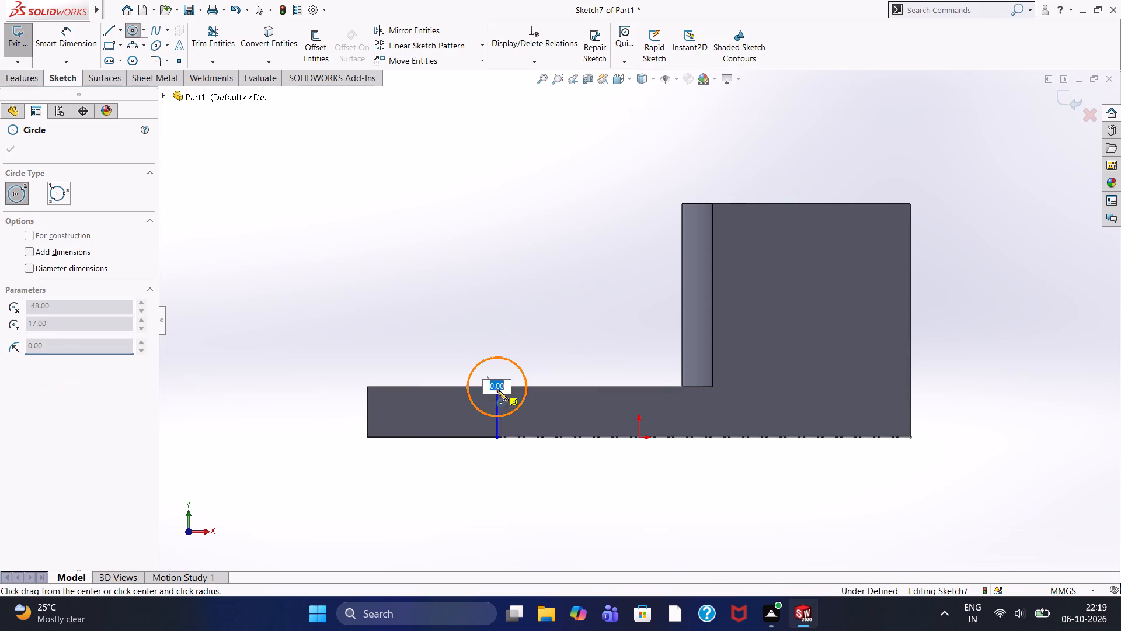
{"action": "type", "text": "16"}
{"action": "key", "text": "Return"}
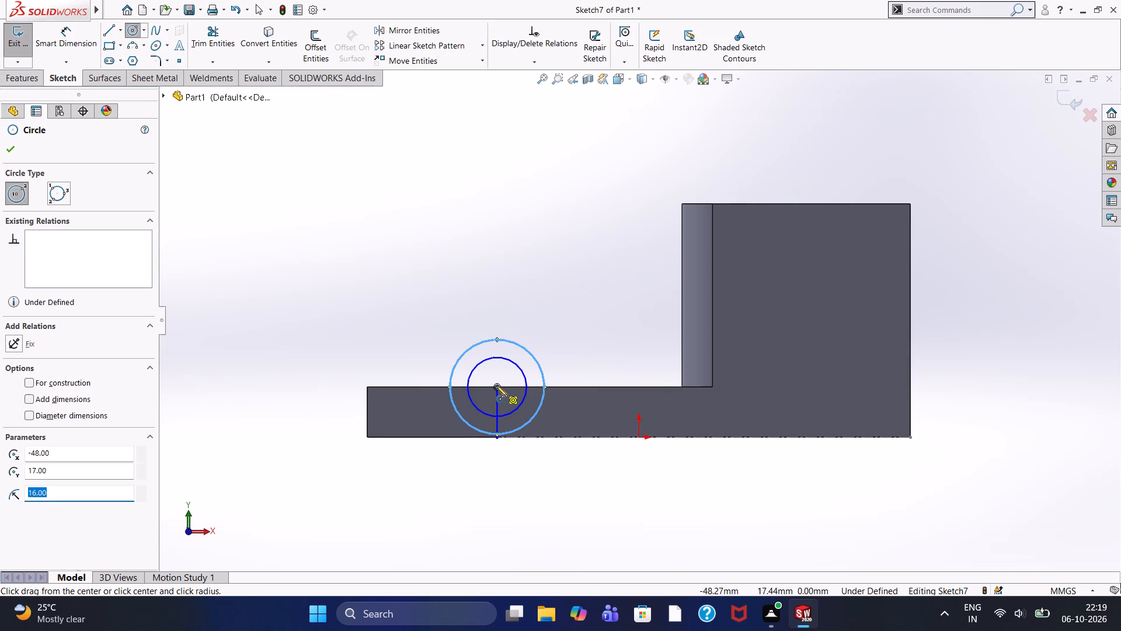
{"action": "left_click", "coordinate": [496, 386]}
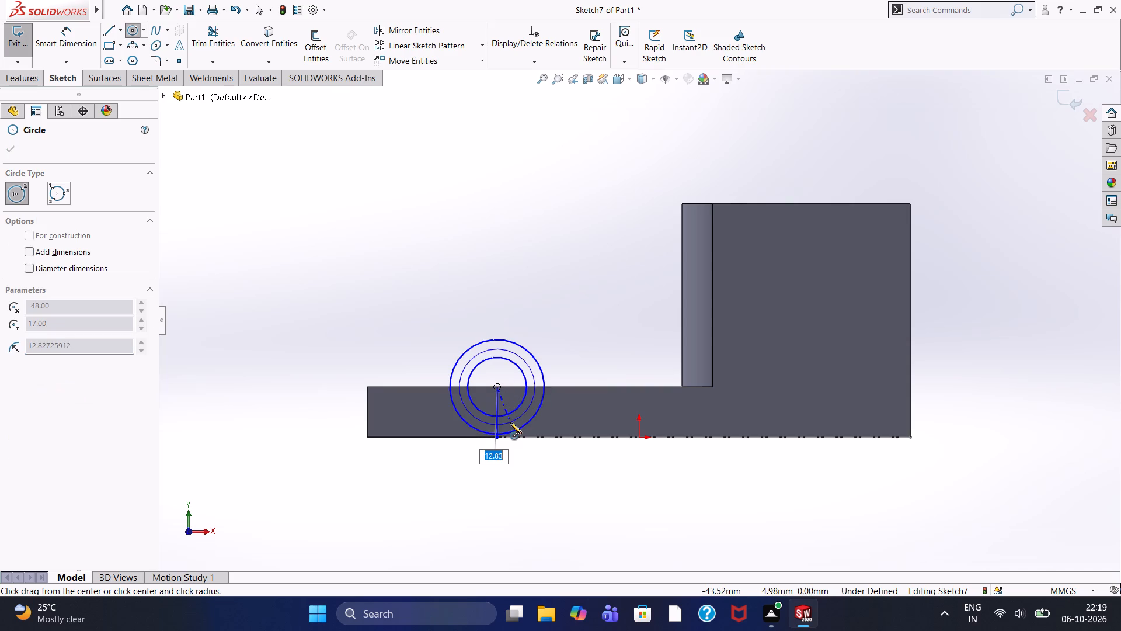
{"action": "type", "text": "27"}
{"action": "key", "text": "Return"}
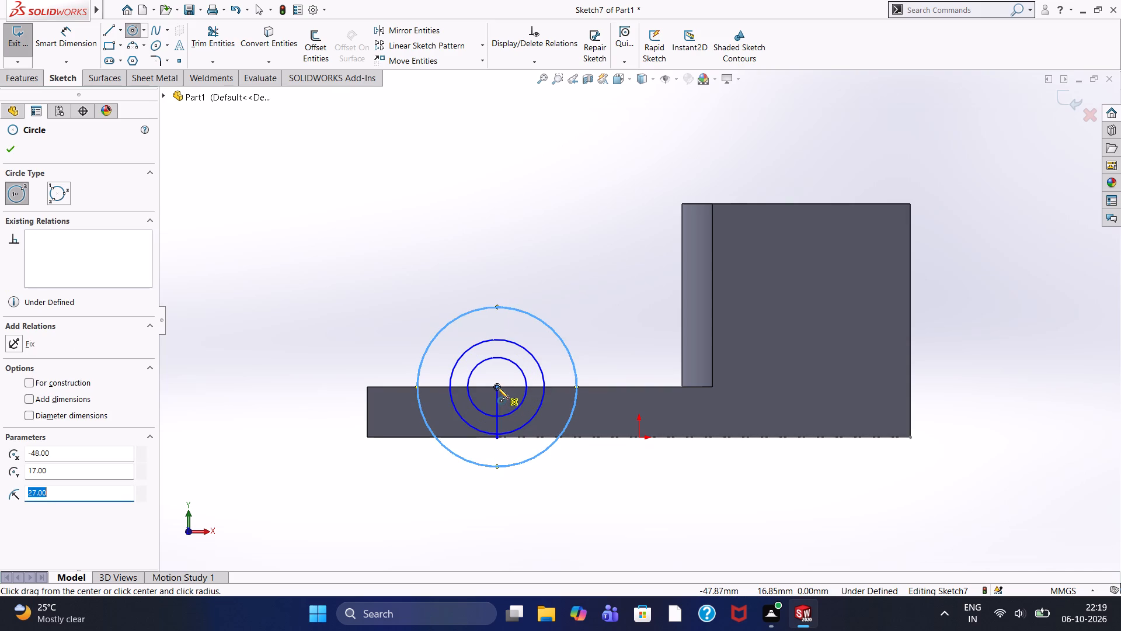
{"action": "left_click", "coordinate": [497, 387]}
{"action": "type", "text": "35"}
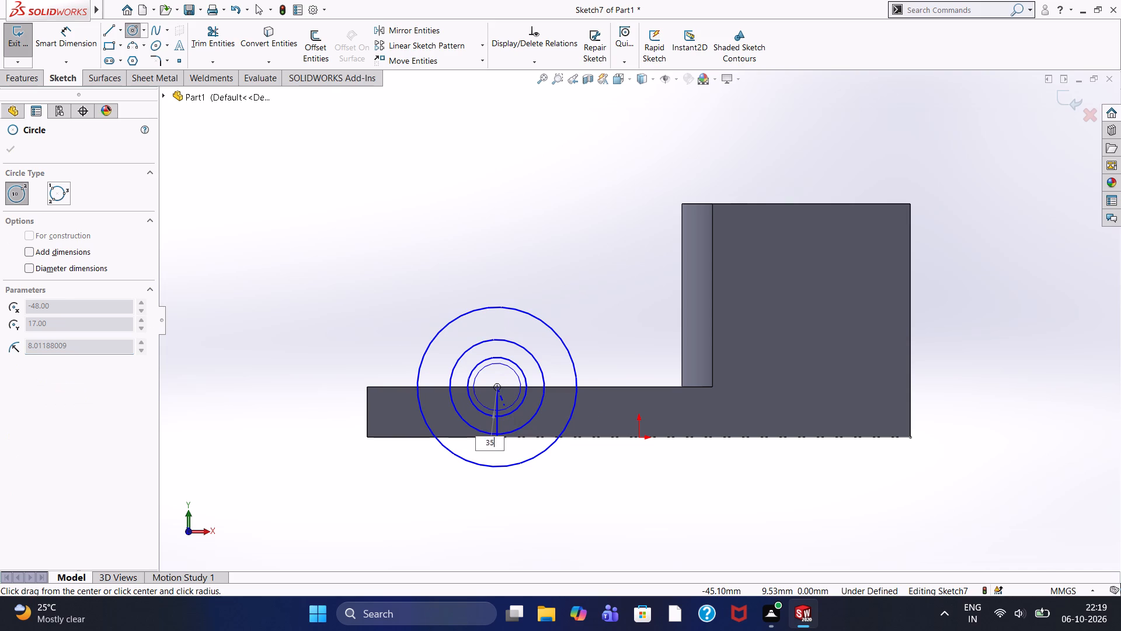
{"action": "key", "text": "Return"}
{"action": "left_click", "coordinate": [15, 157]}
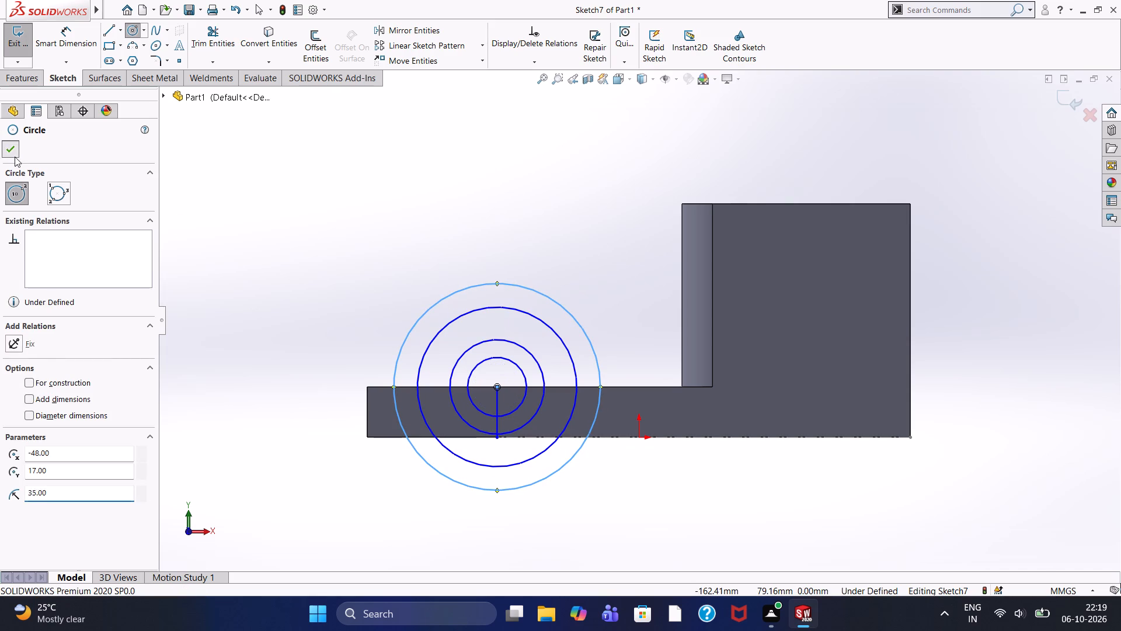
Convert the 27 mm radius circle to construction geometry.
{"action": "left_click", "coordinate": [436, 335]}
{"action": "left_click", "coordinate": [492, 304]}
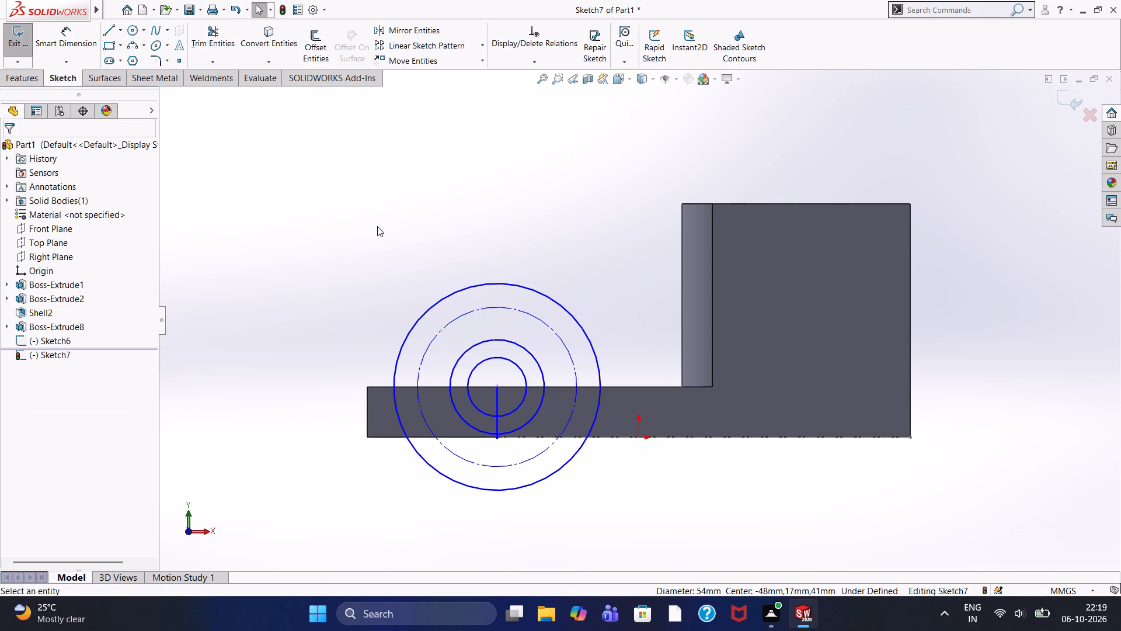
{"action": "left_click", "coordinate": [377, 226]}
Sketch a horizontal centerline along the plate's top edge from its free-end corner to the far side of the 35 mm radius circle.
{"action": "scroll", "coordinate": [472, 382], "scroll_direction": "down", "scroll_amount": 2}
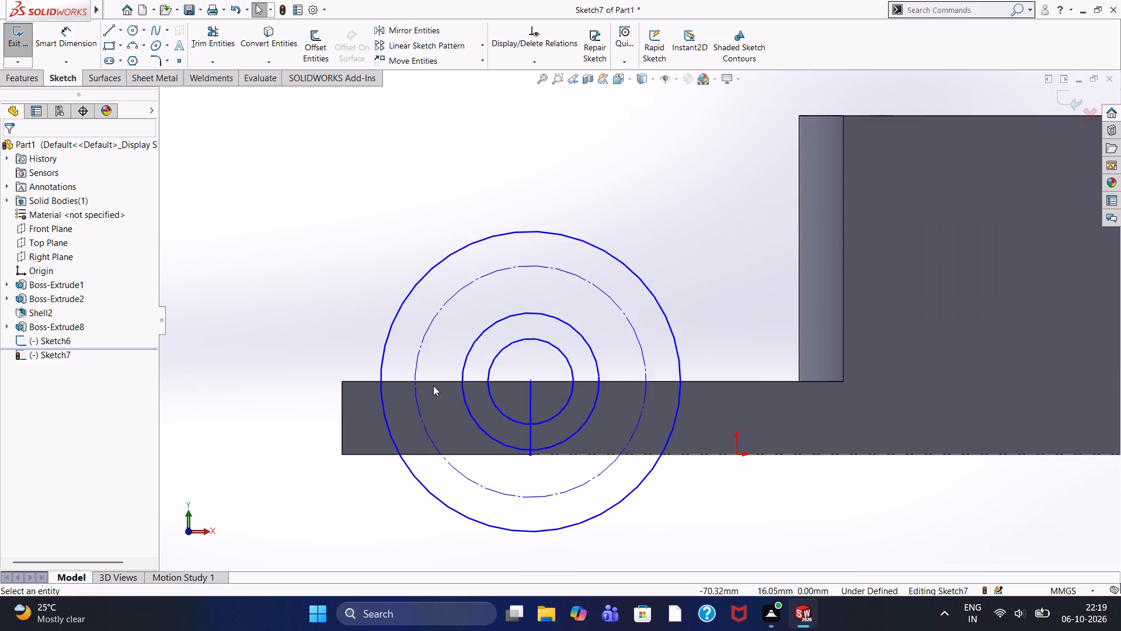
{"action": "scroll", "coordinate": [431, 385], "scroll_direction": "down", "scroll_amount": 1}
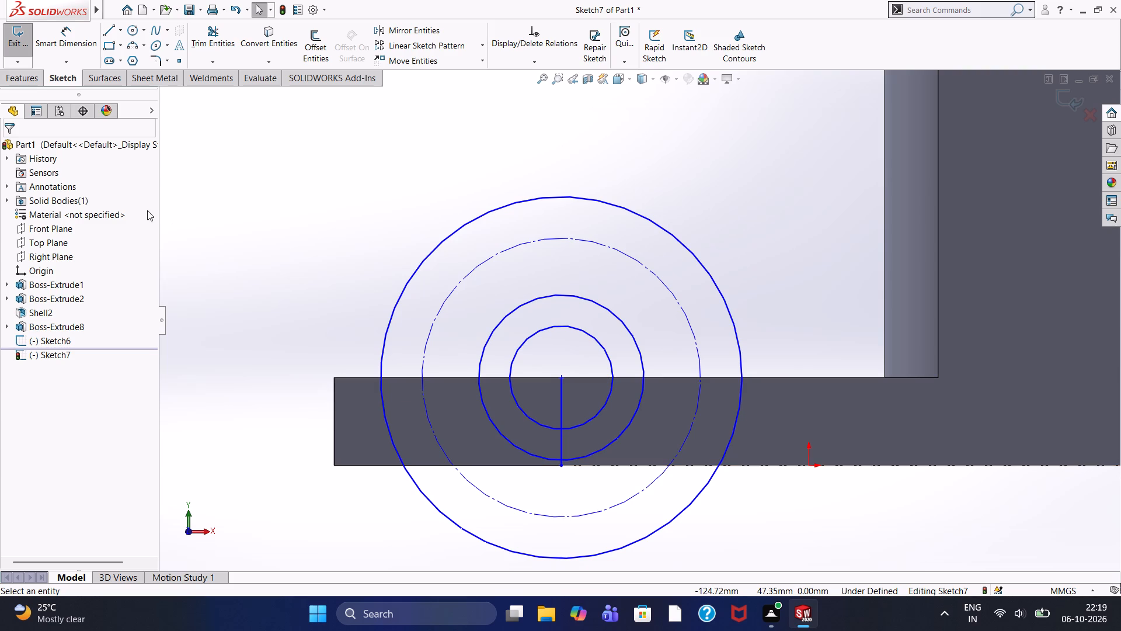
{"action": "left_click", "coordinate": [118, 29]}
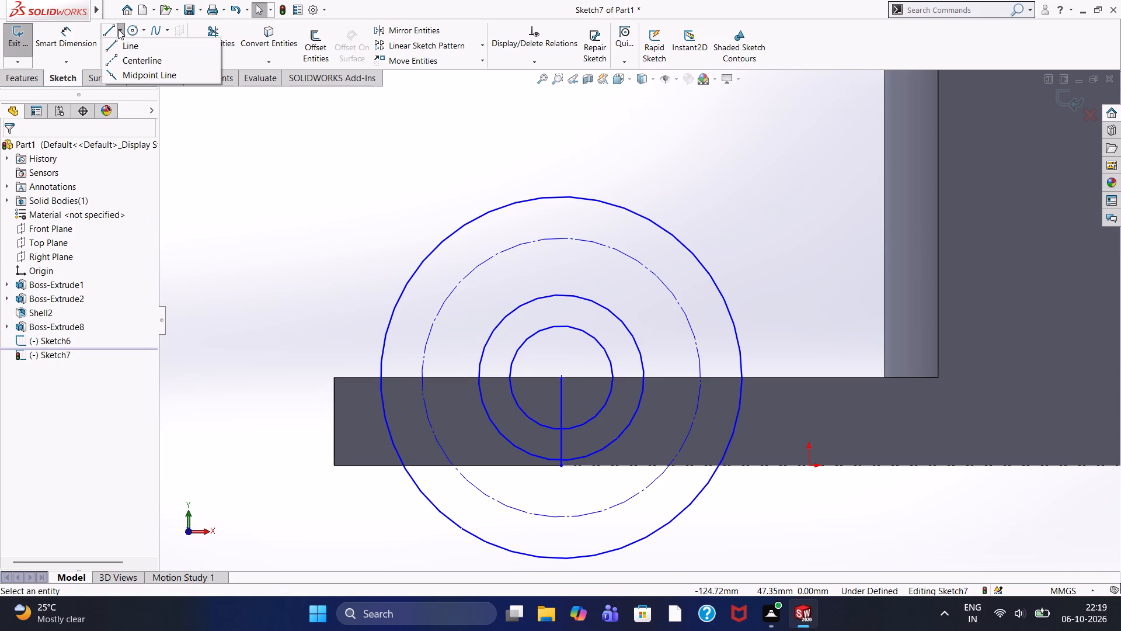
{"action": "left_click", "coordinate": [124, 58]}
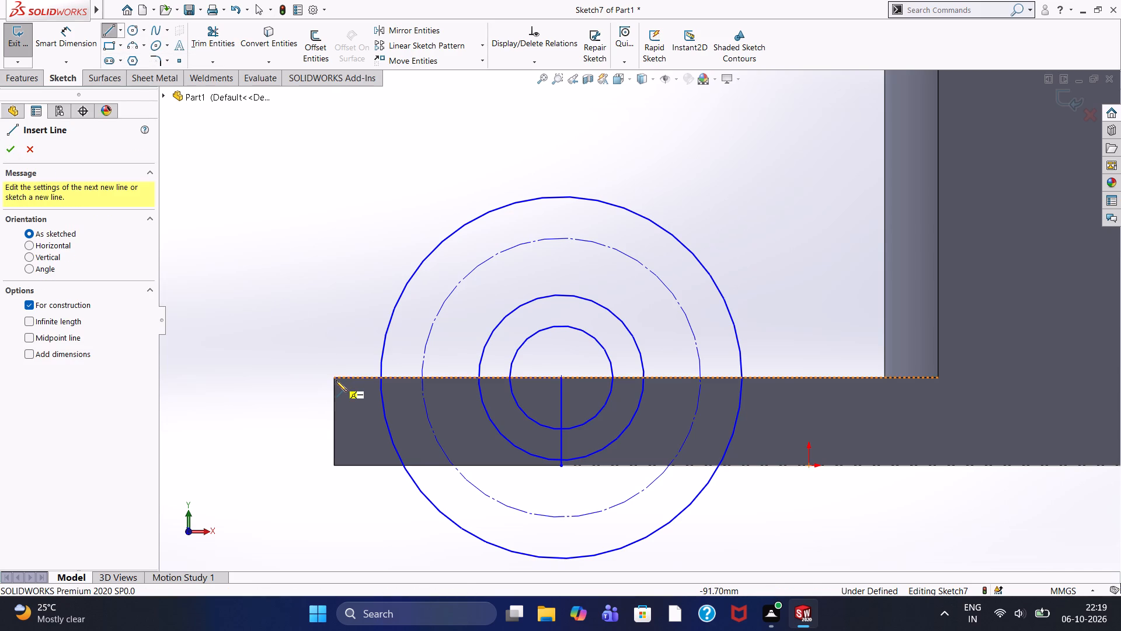
{"action": "left_click", "coordinate": [335, 378]}
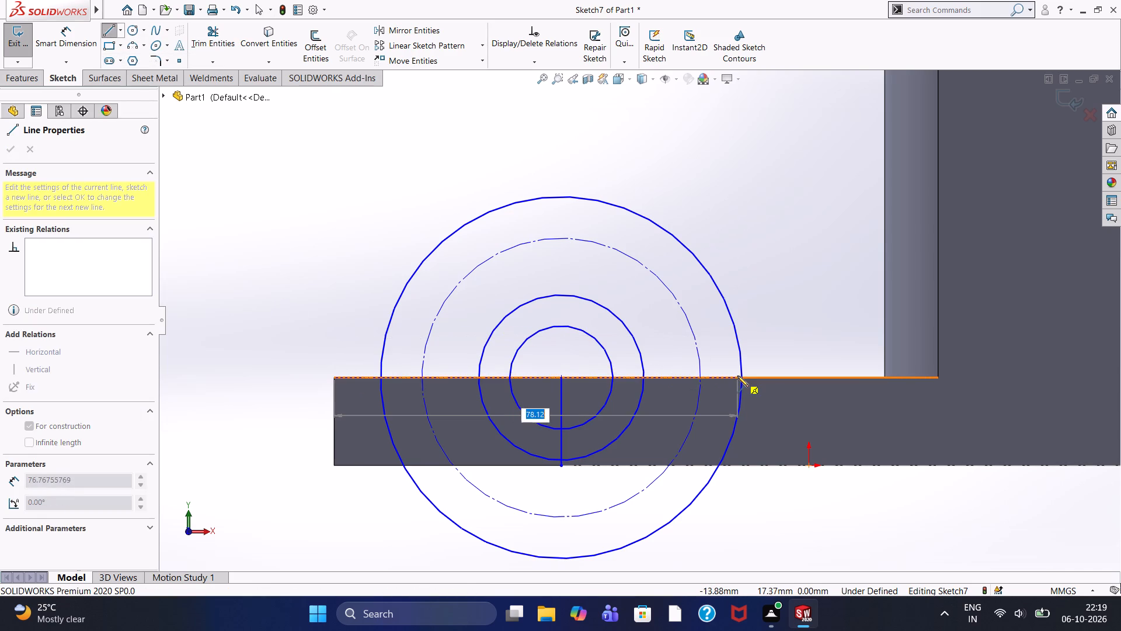
{"action": "left_click", "coordinate": [744, 377]}
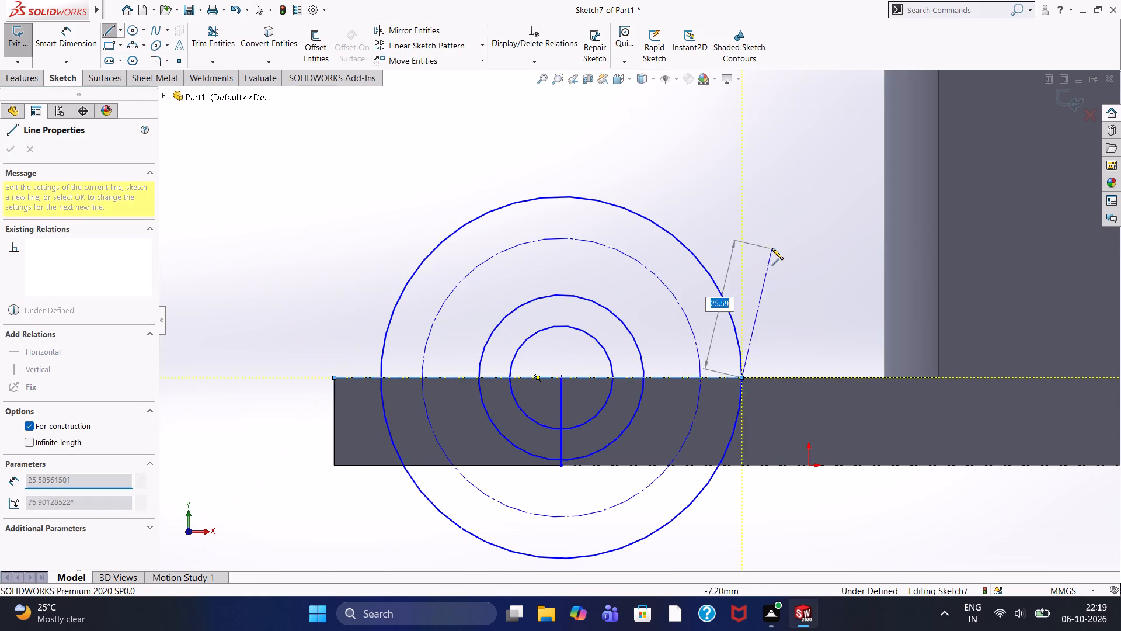
{"action": "right_click", "coordinate": [772, 248]}
{"action": "left_click", "coordinate": [779, 258]}
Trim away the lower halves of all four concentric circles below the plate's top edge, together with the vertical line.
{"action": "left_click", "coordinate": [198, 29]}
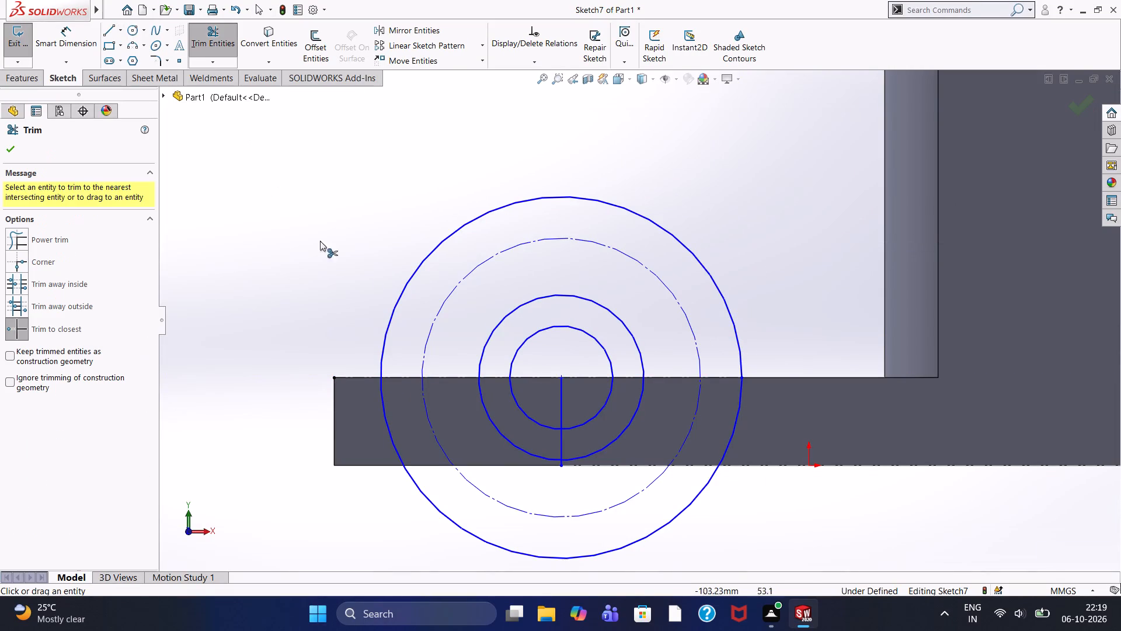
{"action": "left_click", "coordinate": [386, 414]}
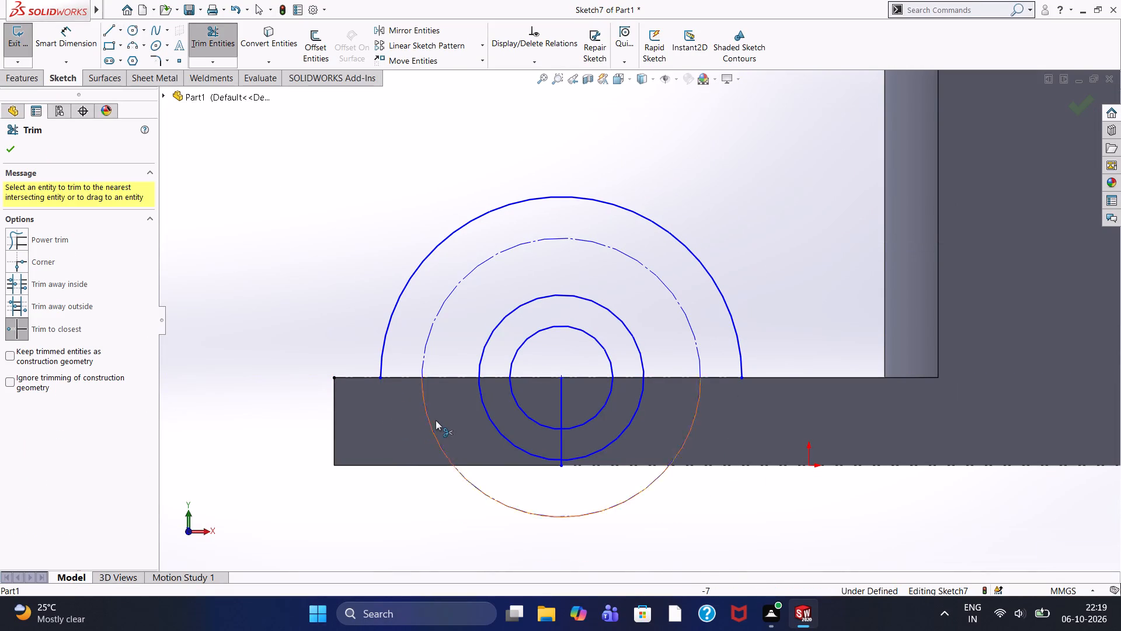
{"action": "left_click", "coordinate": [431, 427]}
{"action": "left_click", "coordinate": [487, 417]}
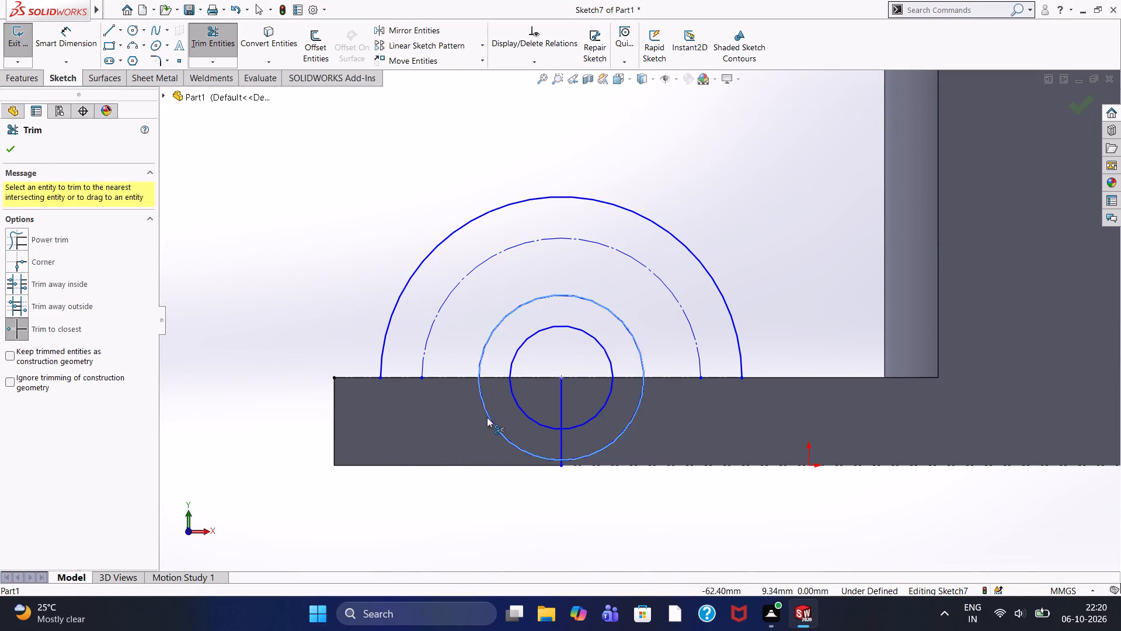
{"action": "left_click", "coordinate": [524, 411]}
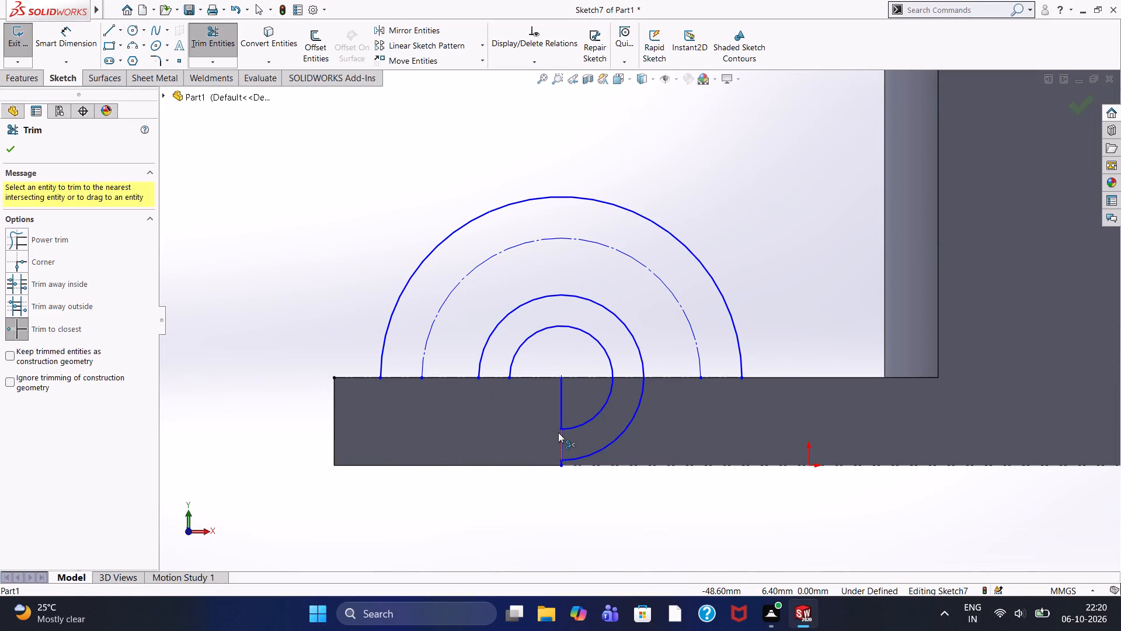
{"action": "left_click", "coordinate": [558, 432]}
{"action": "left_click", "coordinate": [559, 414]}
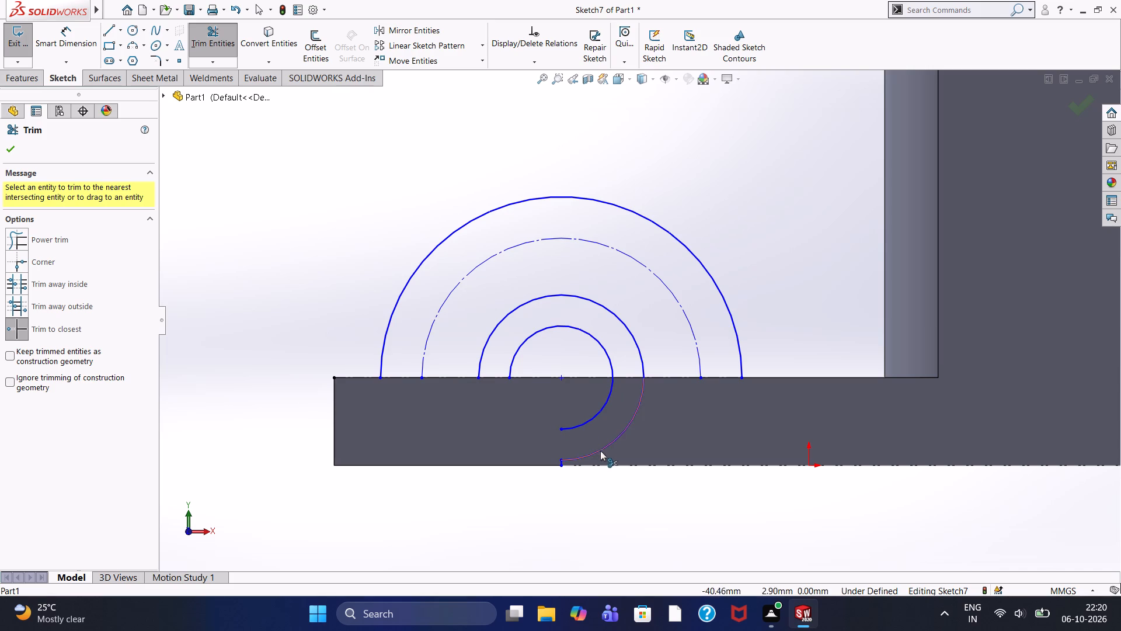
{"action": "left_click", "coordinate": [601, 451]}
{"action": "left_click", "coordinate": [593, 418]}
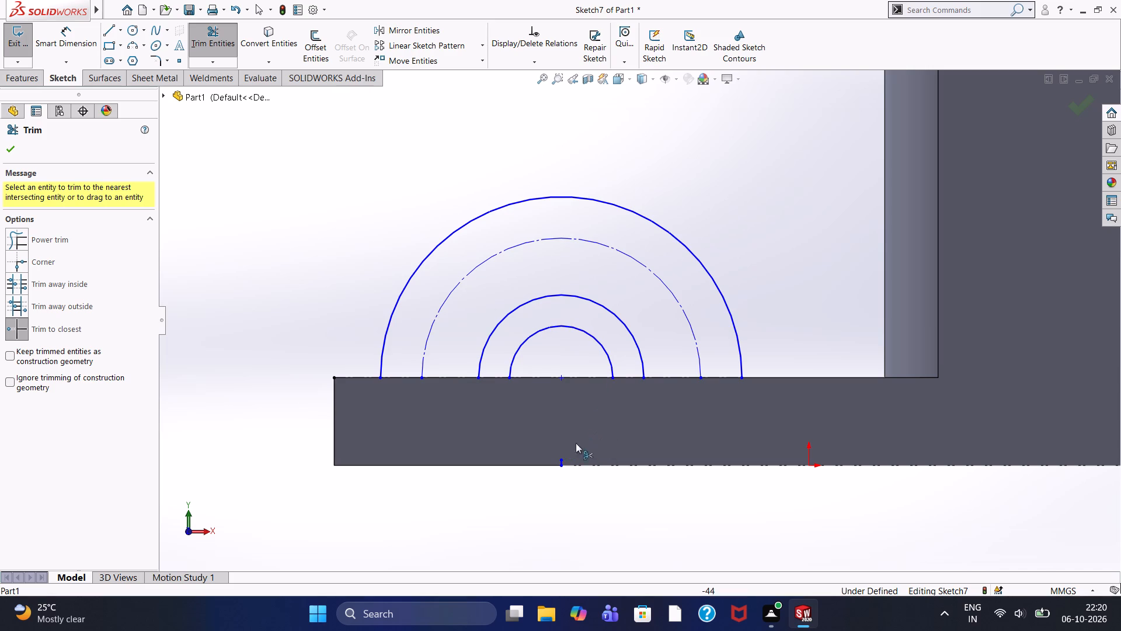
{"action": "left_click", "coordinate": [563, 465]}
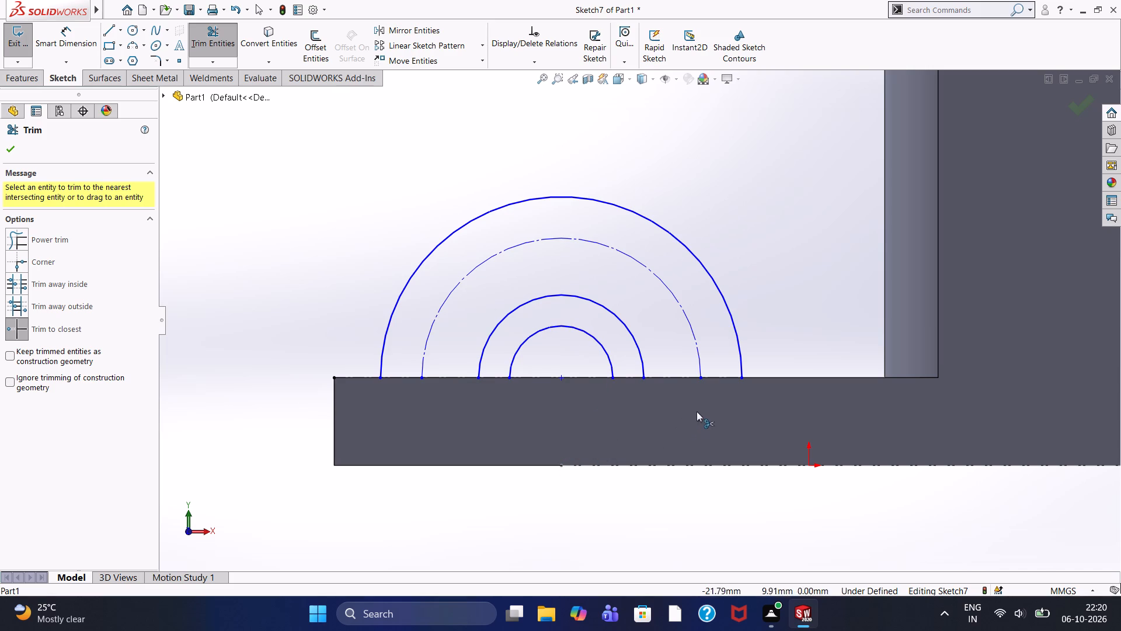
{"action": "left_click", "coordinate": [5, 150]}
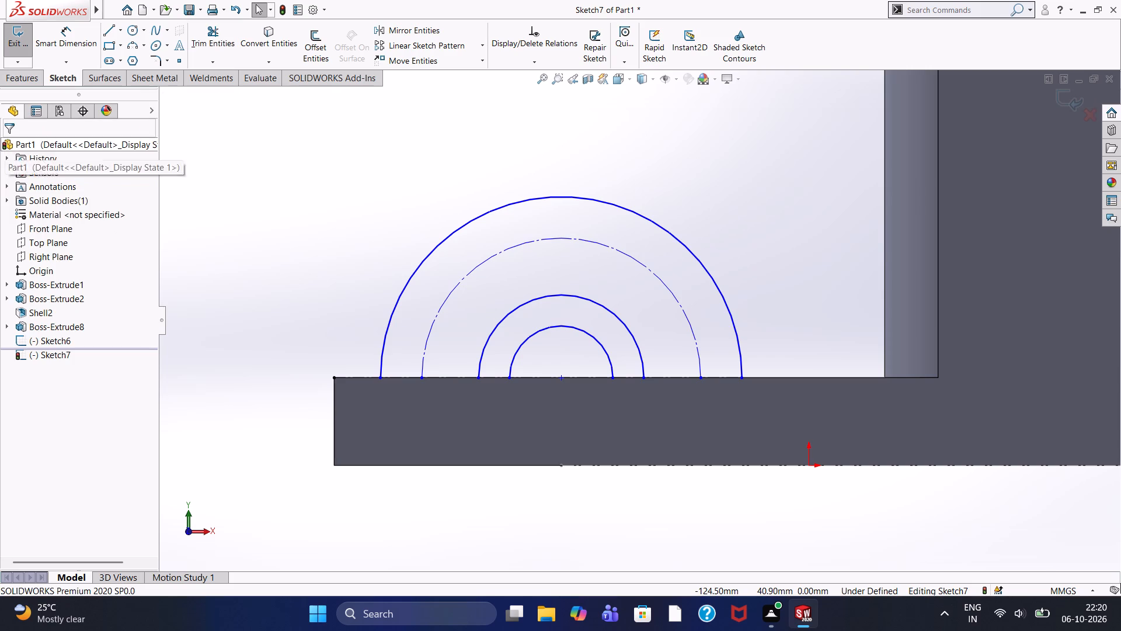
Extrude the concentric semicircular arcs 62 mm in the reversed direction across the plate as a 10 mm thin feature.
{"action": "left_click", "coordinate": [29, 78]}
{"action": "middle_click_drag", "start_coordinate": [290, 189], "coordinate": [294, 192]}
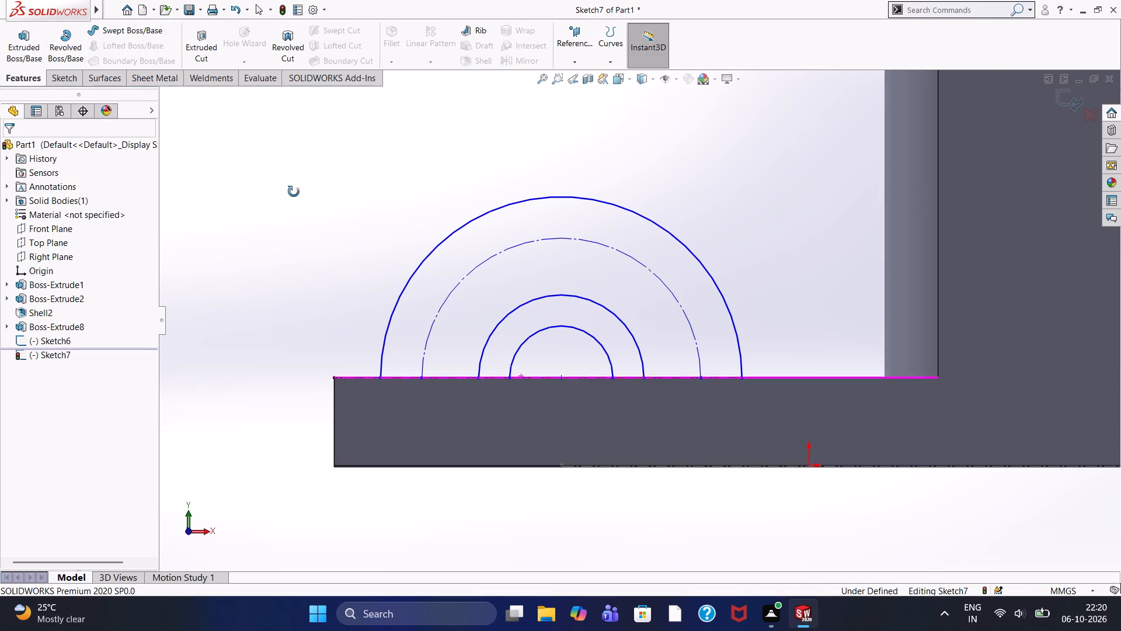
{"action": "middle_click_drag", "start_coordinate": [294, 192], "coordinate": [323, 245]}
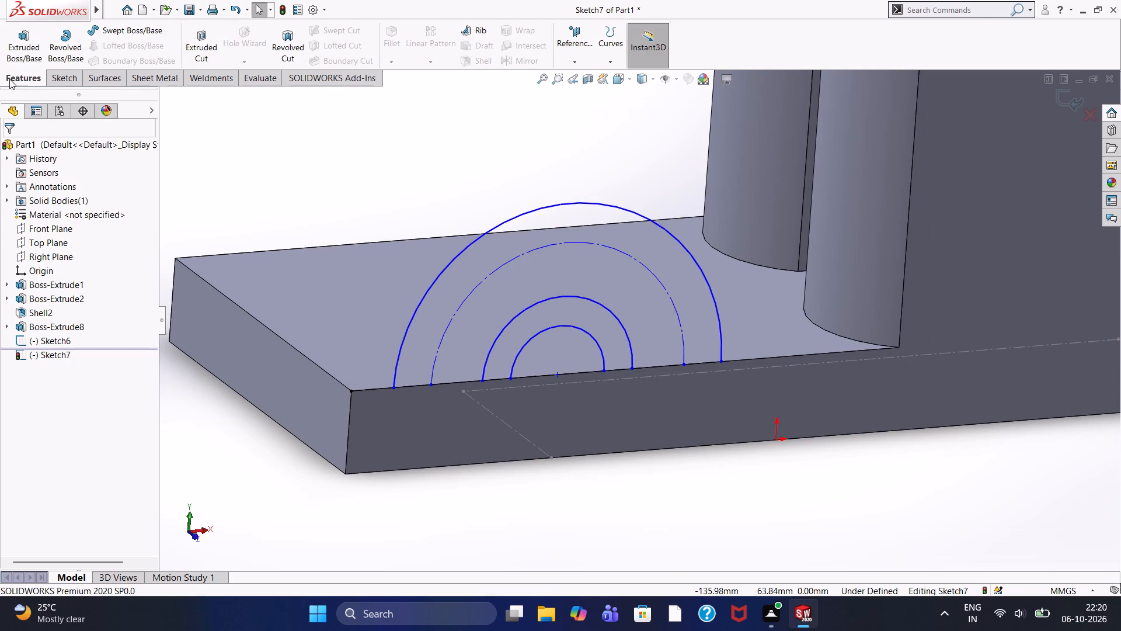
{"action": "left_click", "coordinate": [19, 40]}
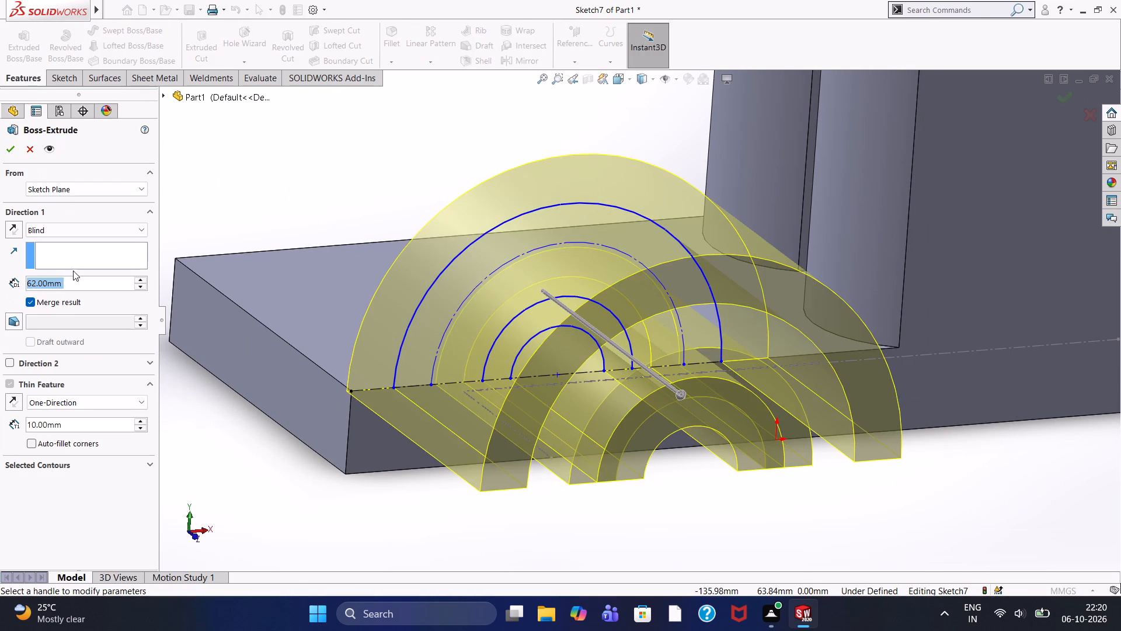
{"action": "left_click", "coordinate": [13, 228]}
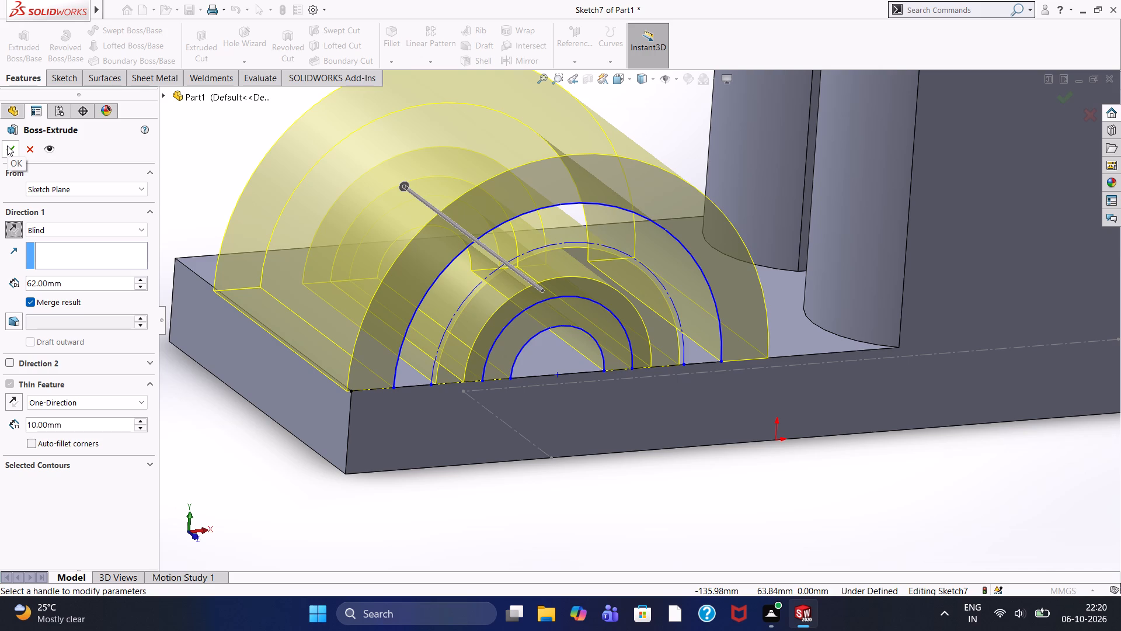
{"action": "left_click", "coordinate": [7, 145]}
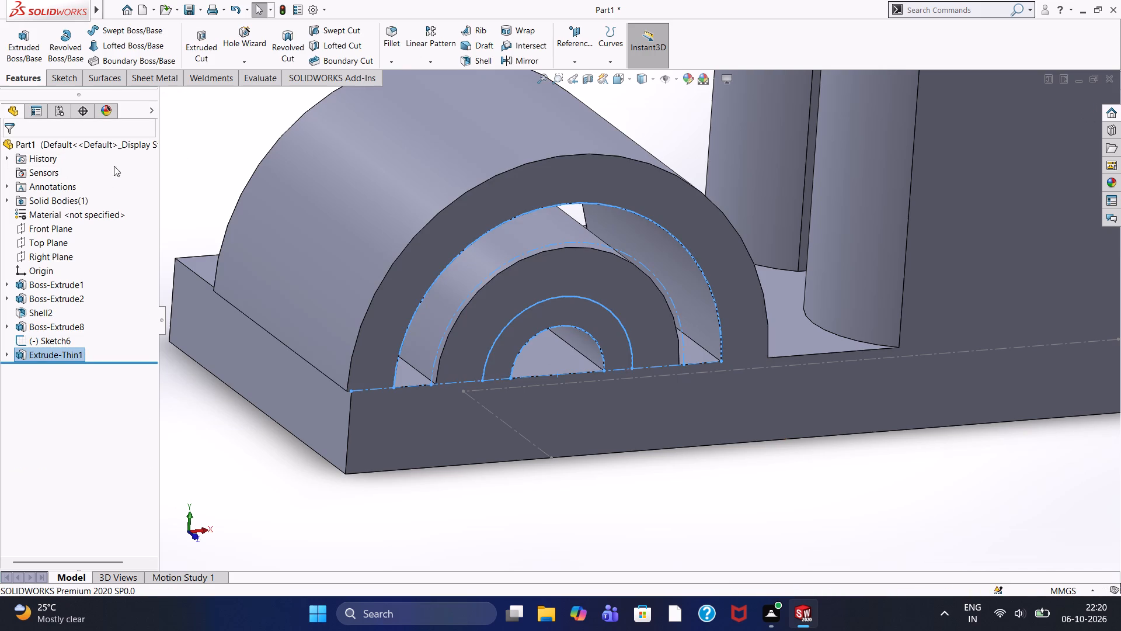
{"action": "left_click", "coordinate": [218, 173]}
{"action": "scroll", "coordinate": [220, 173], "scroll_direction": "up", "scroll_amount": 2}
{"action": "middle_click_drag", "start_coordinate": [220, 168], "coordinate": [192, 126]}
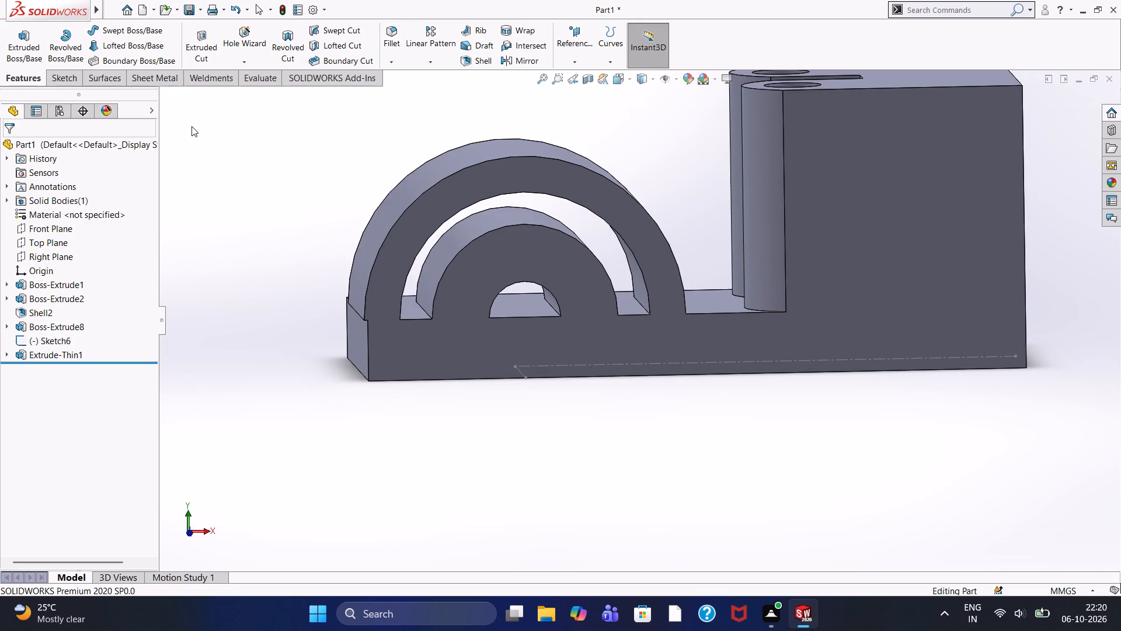
Undo the thin extrusion, the trims, the top-edge centerline and the 35 mm and 27 mm radius circles.
{"action": "key", "text": "ctrl+z"}
{"action": "key", "text": "ctrl+z"}
{"action": "key", "text": "ctrl+z"}
{"action": "key", "text": "ctrl+z"}
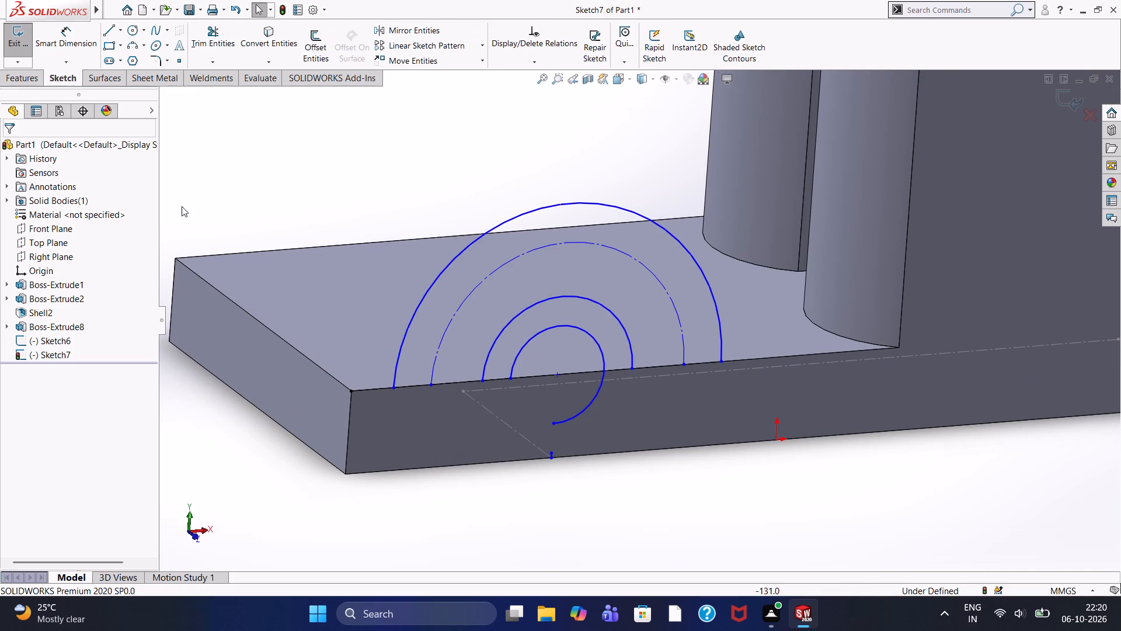
{"action": "key", "text": "ctrl+z"}
{"action": "key", "text": "ctrl+z"}
{"action": "key", "text": "ctrl+z"}
{"action": "key", "text": "ctrl+z"}
{"action": "key", "text": "ctrl+z"}
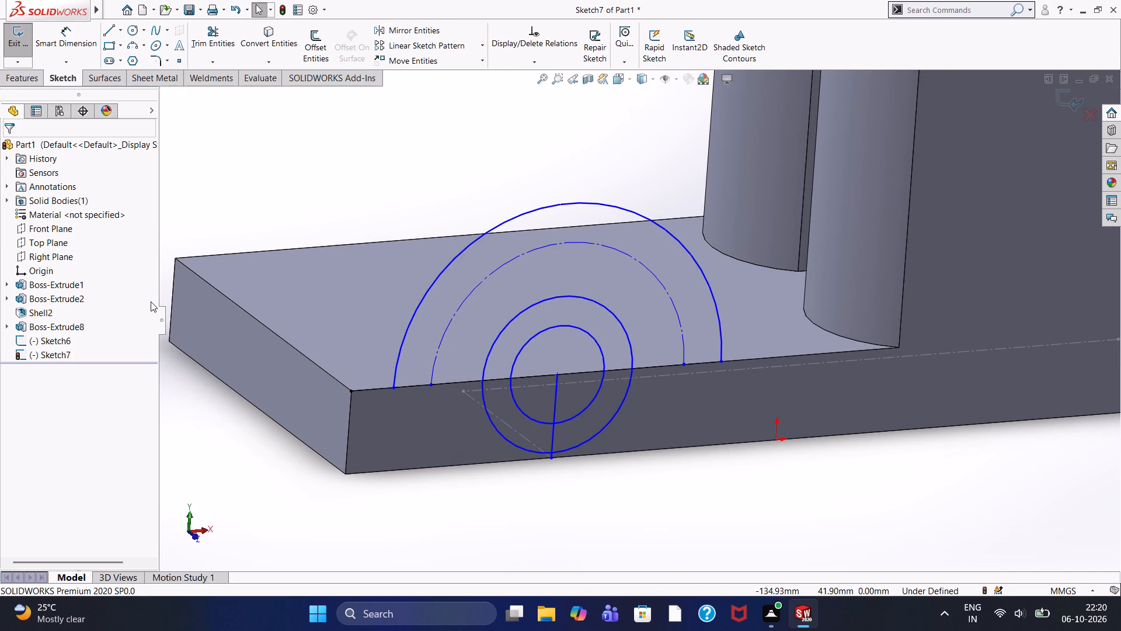
{"action": "key", "text": "ctrl+z"}
{"action": "key", "text": "ctrl+z"}
{"action": "key", "text": "ctrl+z"}
{"action": "key", "text": "ctrl+z"}
{"action": "key", "text": "ctrl+z"}
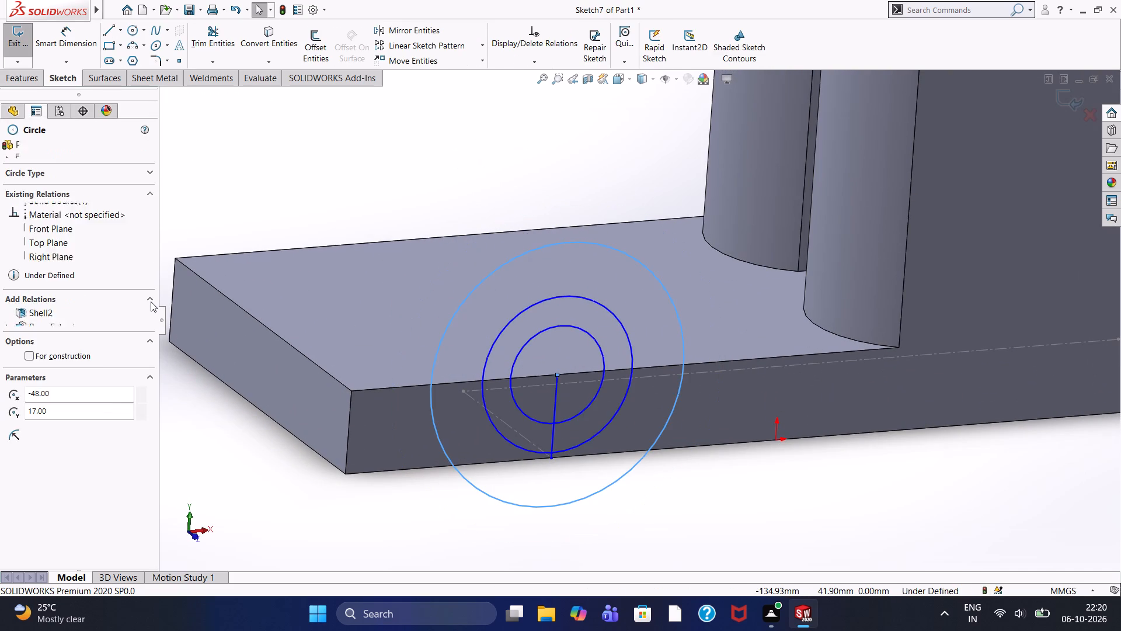
{"action": "key", "text": "ctrl+z"}
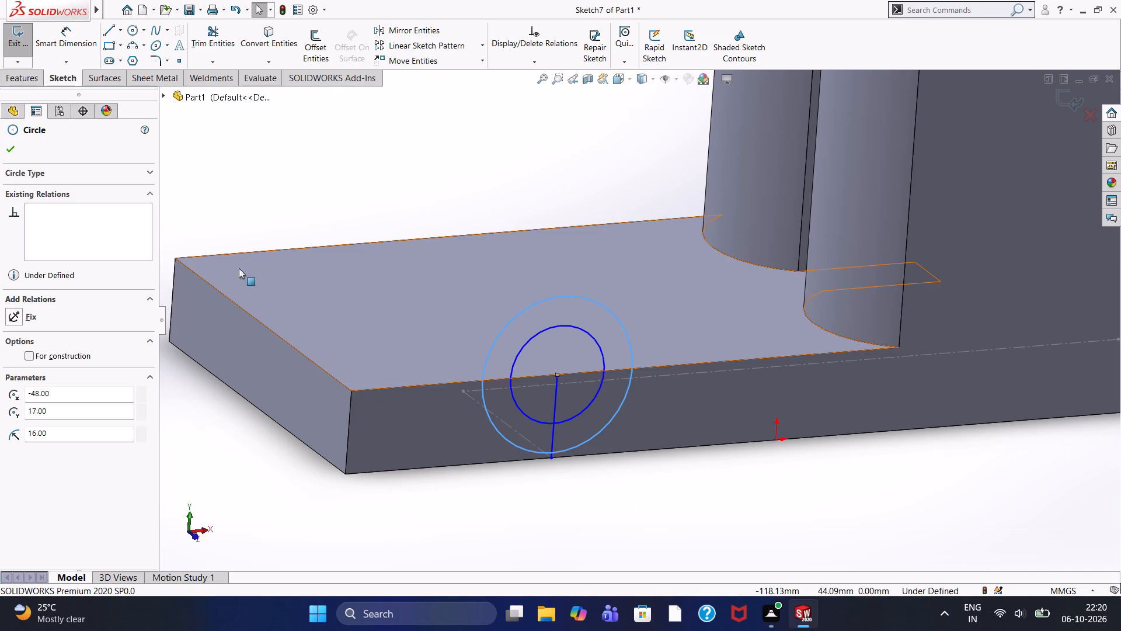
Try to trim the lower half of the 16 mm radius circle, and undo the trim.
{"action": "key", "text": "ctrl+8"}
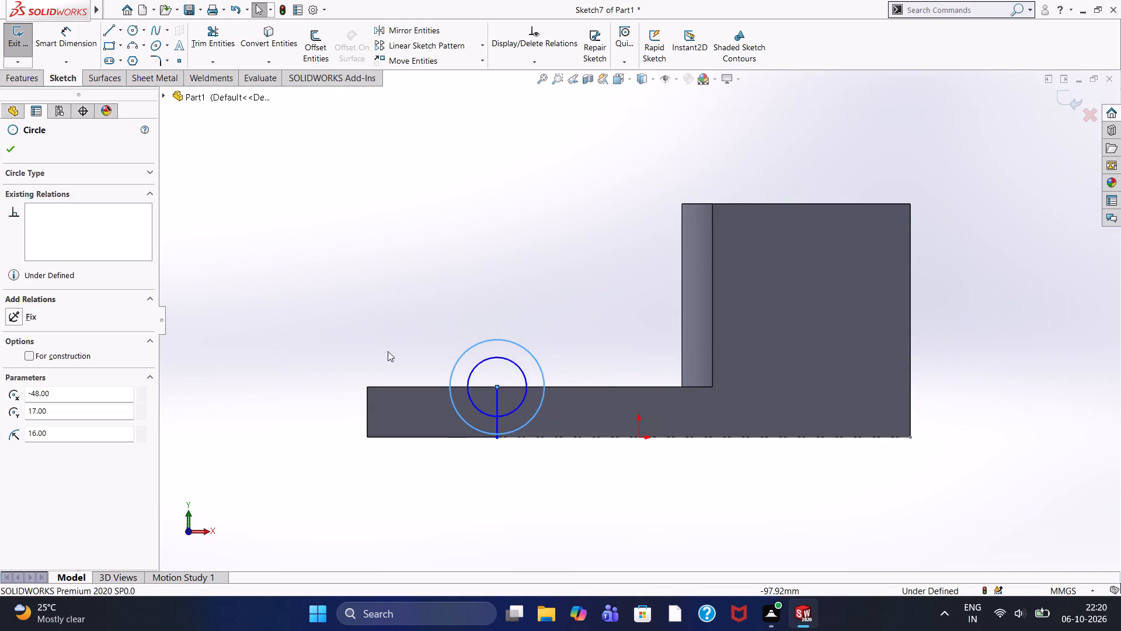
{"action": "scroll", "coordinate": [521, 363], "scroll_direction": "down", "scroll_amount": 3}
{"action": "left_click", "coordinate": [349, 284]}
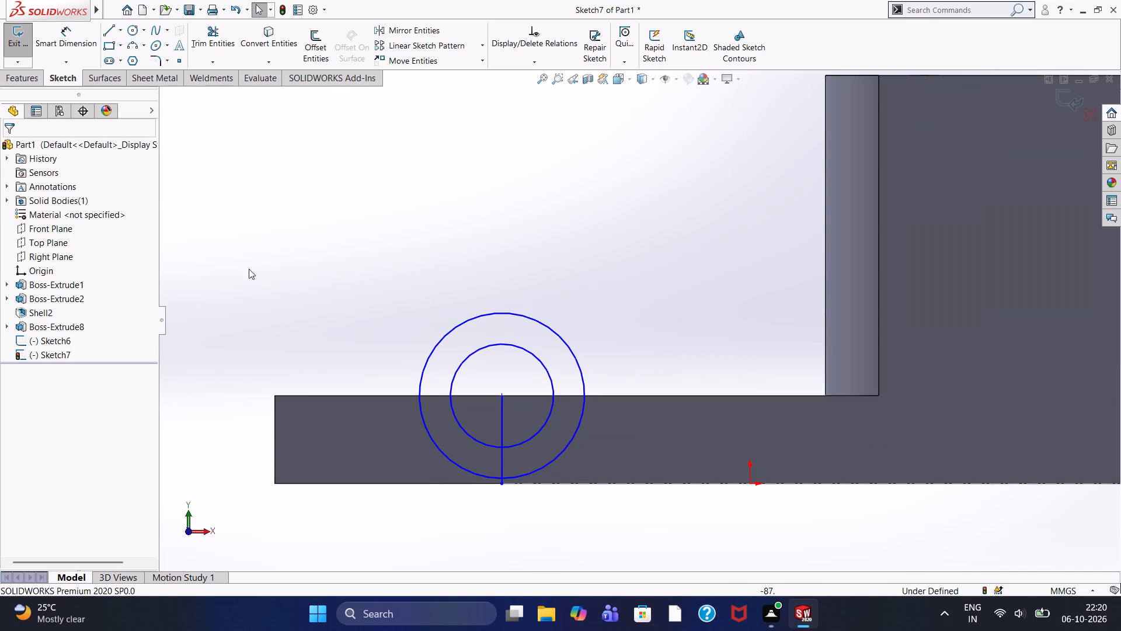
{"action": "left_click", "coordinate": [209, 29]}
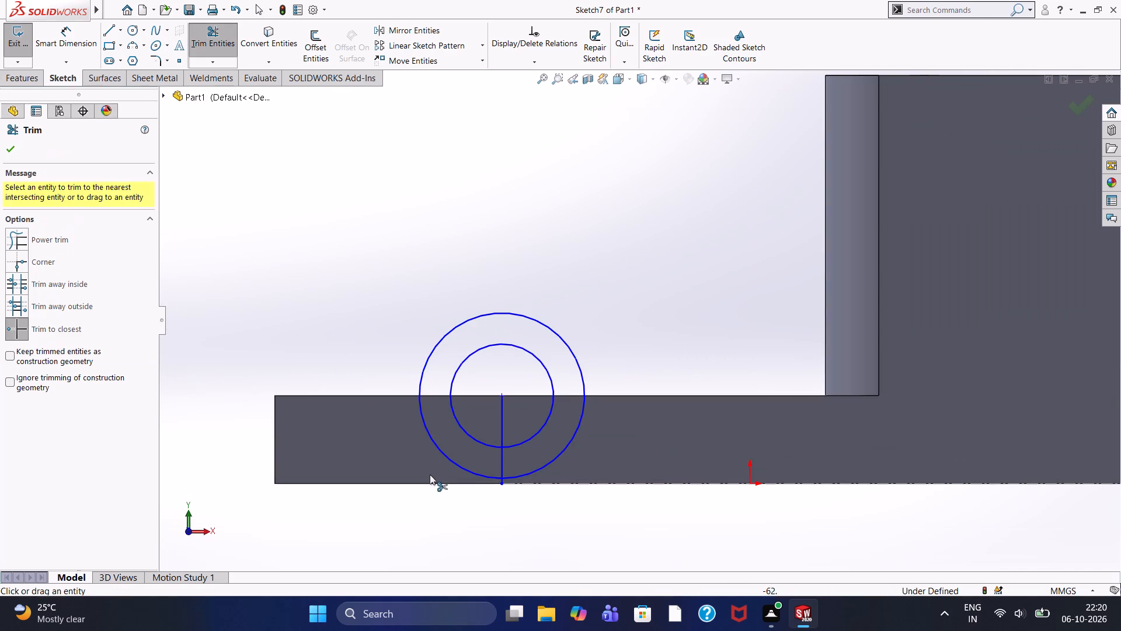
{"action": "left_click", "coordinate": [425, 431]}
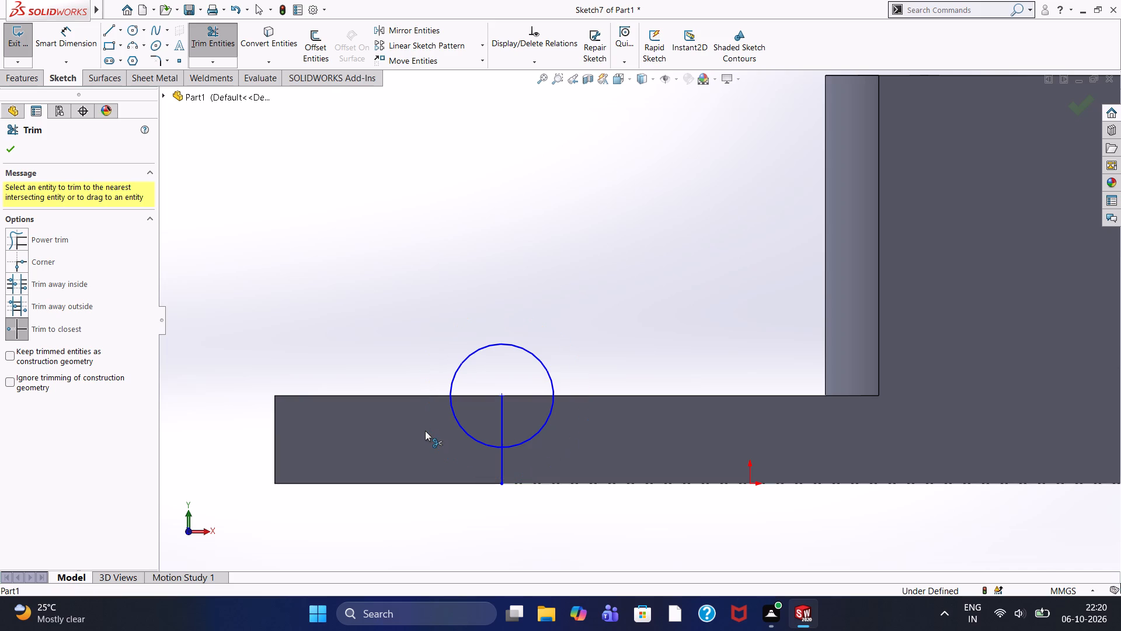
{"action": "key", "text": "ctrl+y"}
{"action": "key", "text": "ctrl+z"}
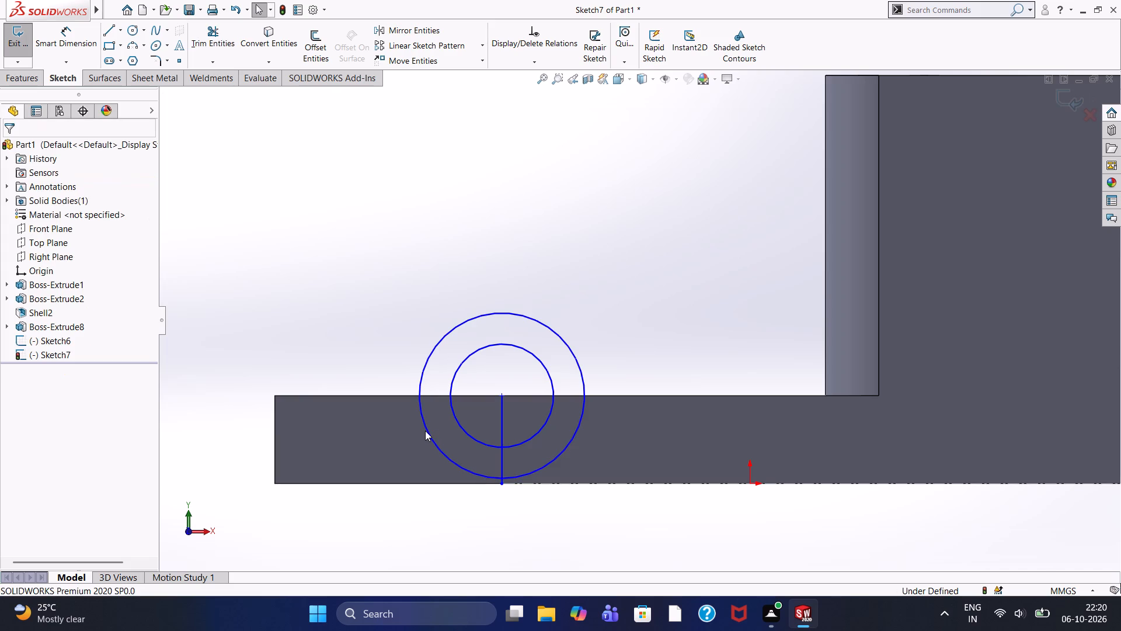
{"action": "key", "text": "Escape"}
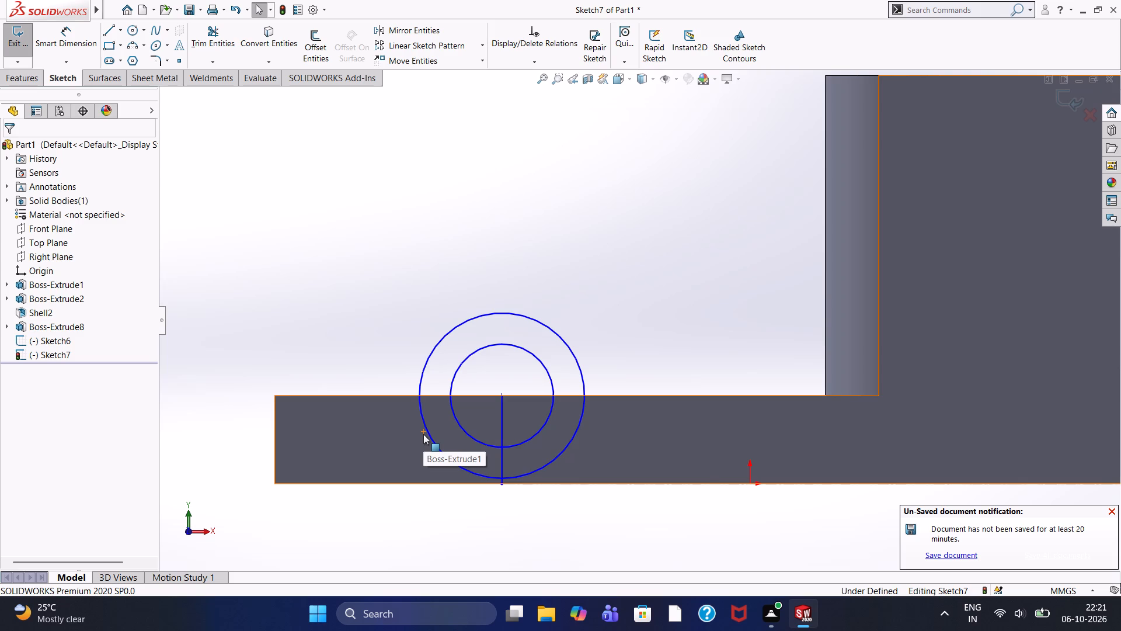
Sketch a horizontal centerline along the plate's top edge from its free-end corner to the far side of the 16 mm radius circle.
{"action": "left_click", "coordinate": [123, 32]}
{"action": "left_click", "coordinate": [128, 58]}
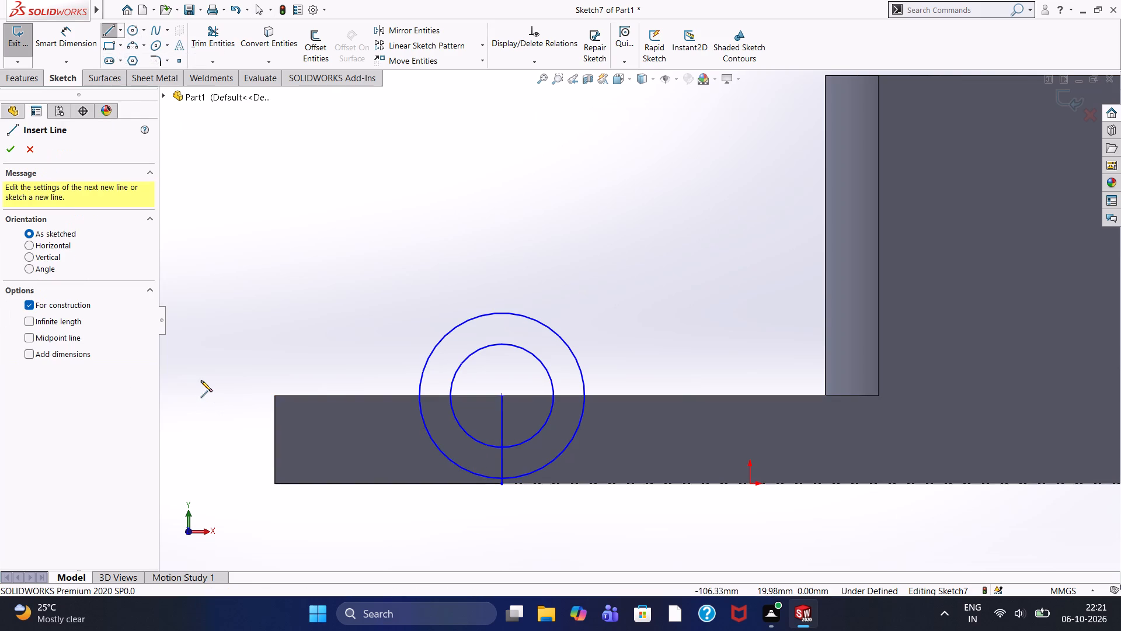
{"action": "left_click", "coordinate": [274, 396]}
{"action": "left_click", "coordinate": [588, 397]}
{"action": "right_click", "coordinate": [612, 335]}
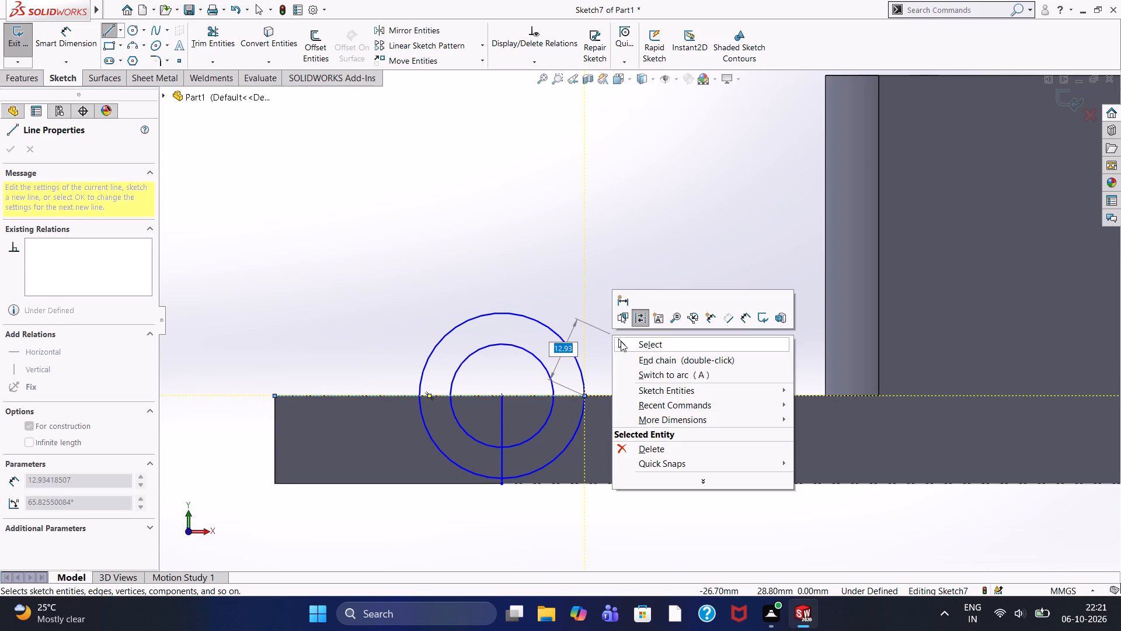
{"action": "left_click", "coordinate": [621, 341]}
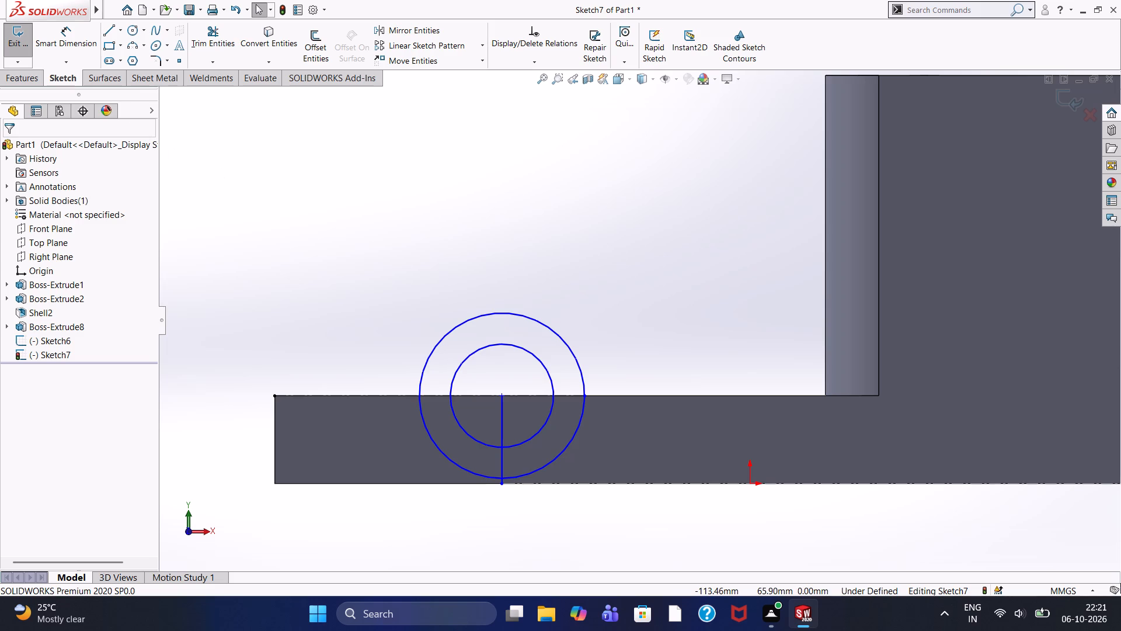
Trim away the lower half of the 16 mm radius circle and the whole vertical line, keeping the 10 mm radius circle.
{"action": "left_click", "coordinate": [202, 31]}
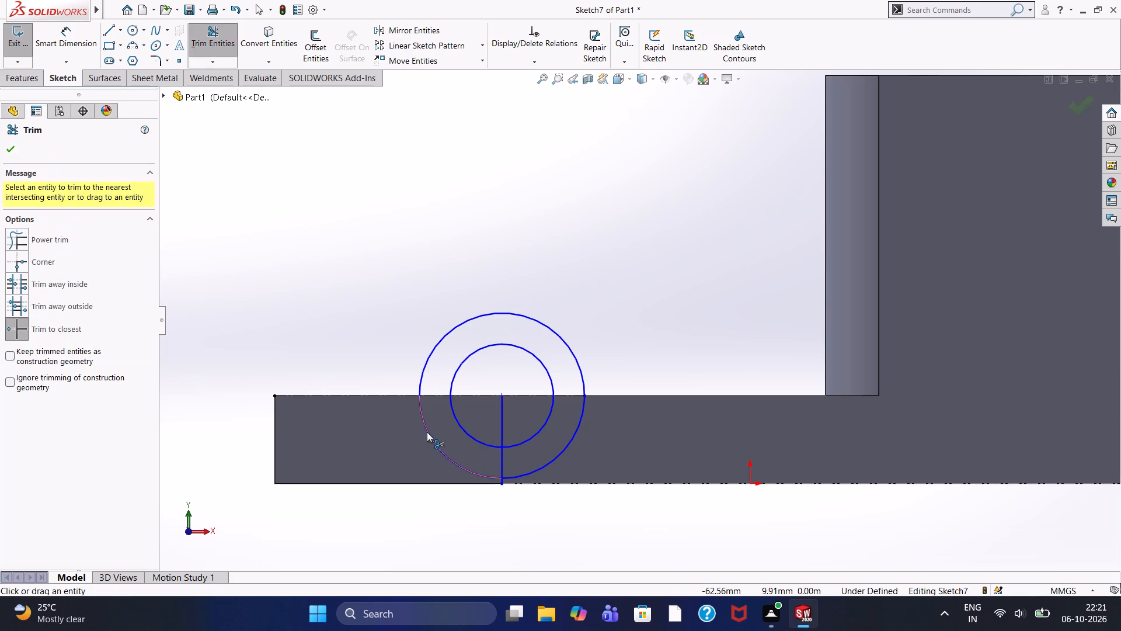
{"action": "left_click", "coordinate": [431, 441]}
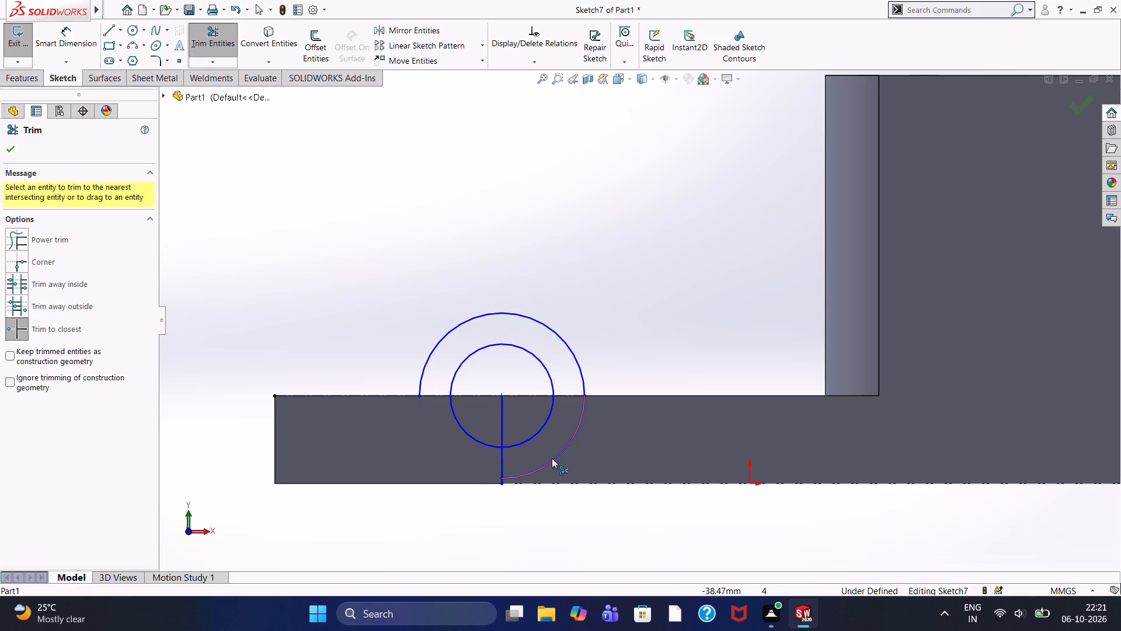
{"action": "left_click", "coordinate": [556, 460]}
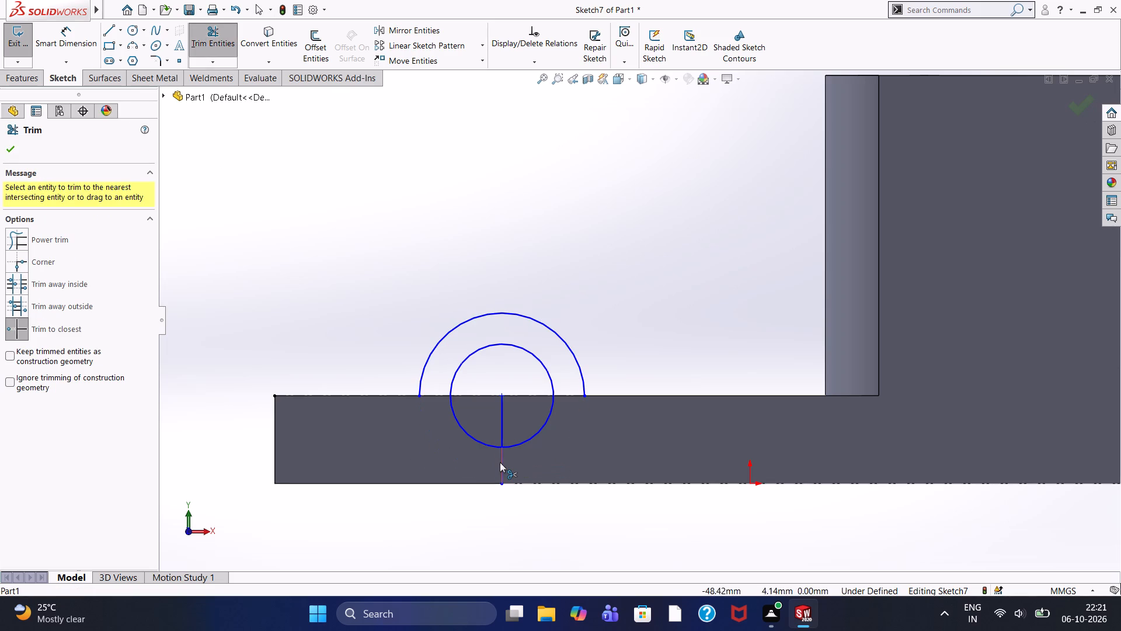
{"action": "left_click", "coordinate": [500, 462]}
{"action": "left_click", "coordinate": [499, 429]}
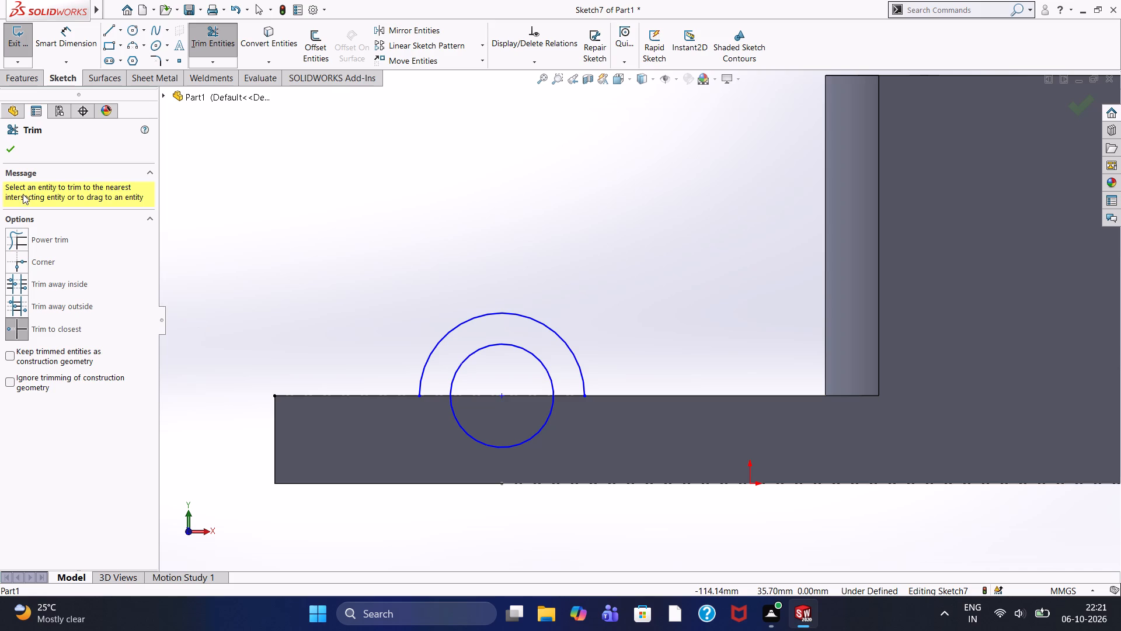
{"action": "left_click", "coordinate": [12, 151]}
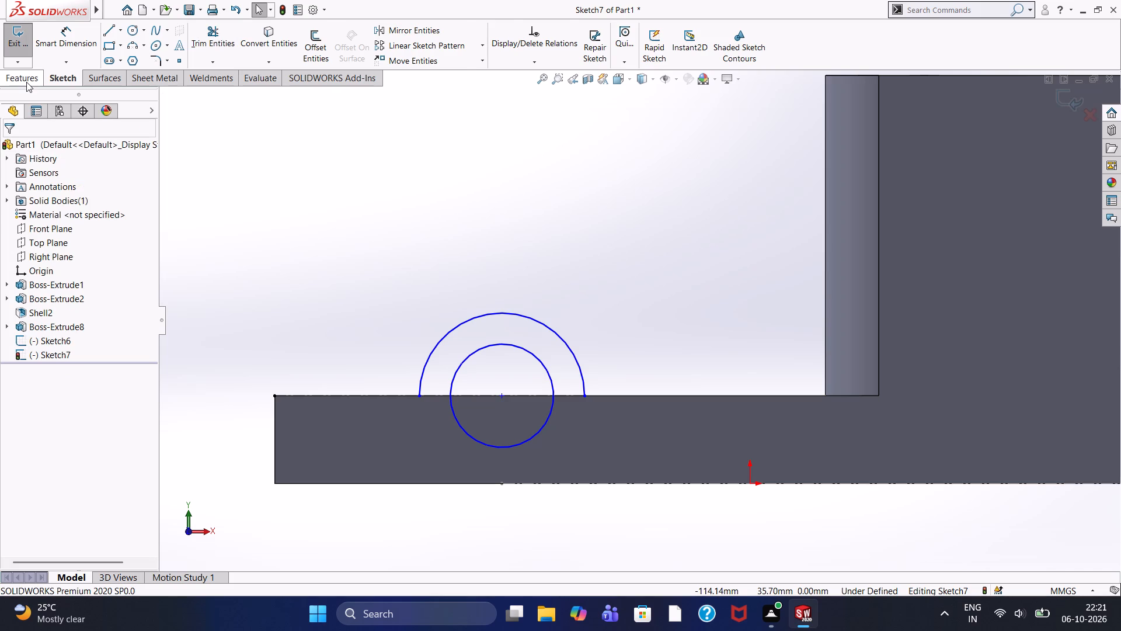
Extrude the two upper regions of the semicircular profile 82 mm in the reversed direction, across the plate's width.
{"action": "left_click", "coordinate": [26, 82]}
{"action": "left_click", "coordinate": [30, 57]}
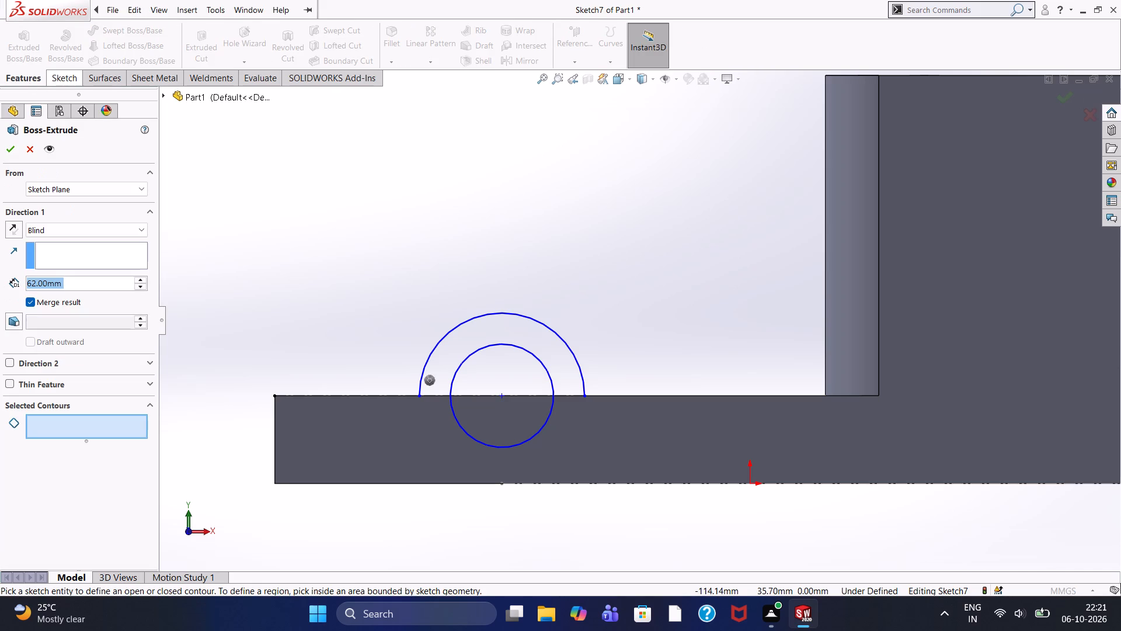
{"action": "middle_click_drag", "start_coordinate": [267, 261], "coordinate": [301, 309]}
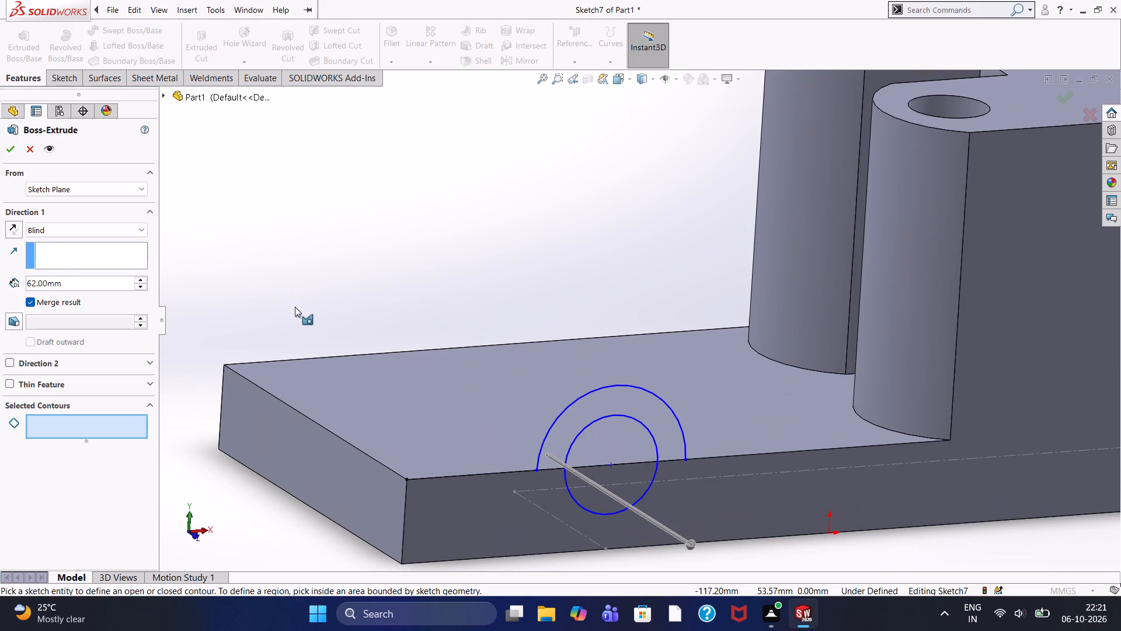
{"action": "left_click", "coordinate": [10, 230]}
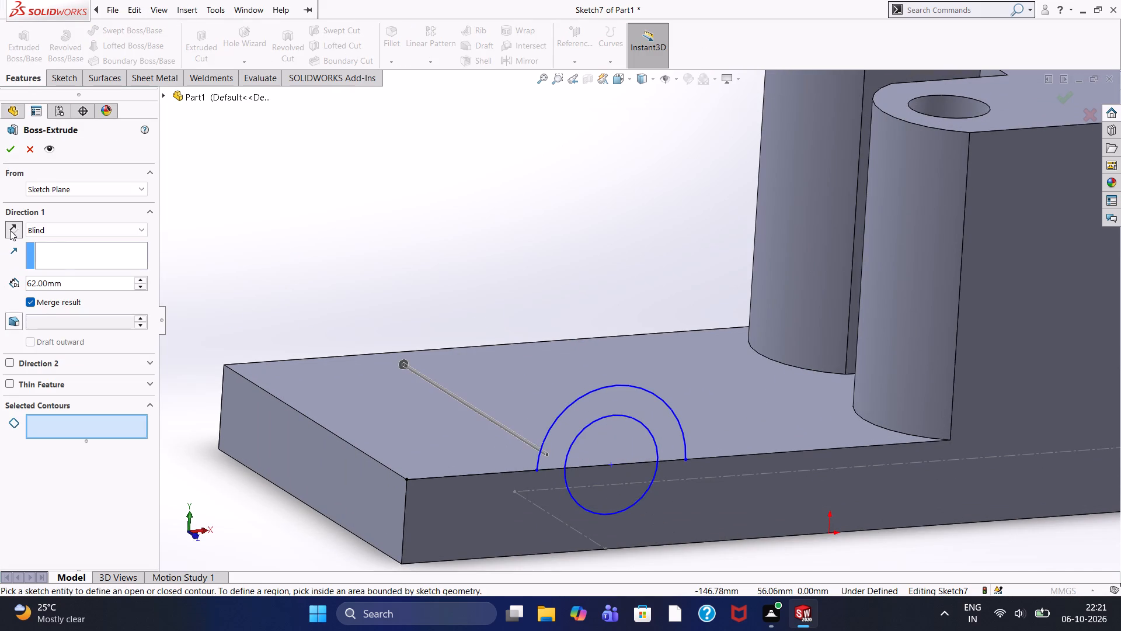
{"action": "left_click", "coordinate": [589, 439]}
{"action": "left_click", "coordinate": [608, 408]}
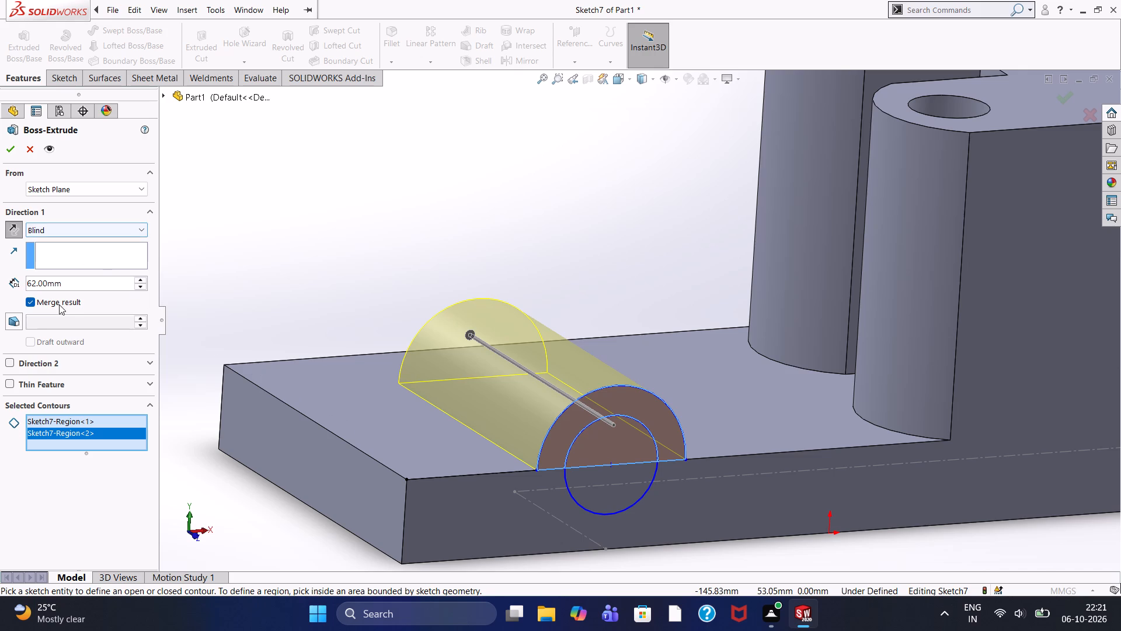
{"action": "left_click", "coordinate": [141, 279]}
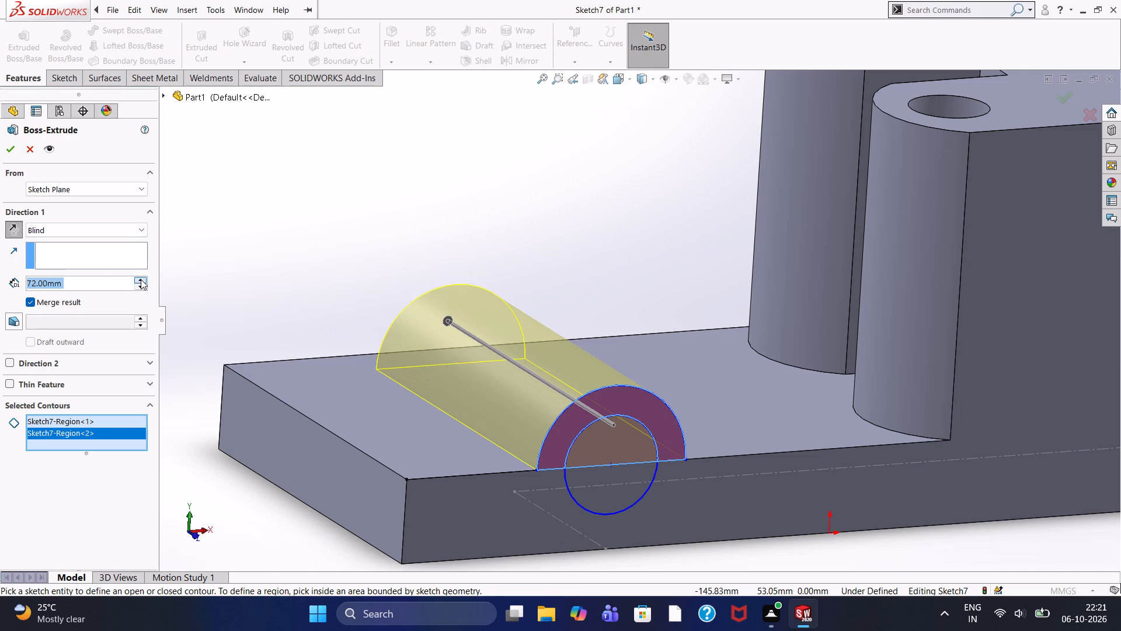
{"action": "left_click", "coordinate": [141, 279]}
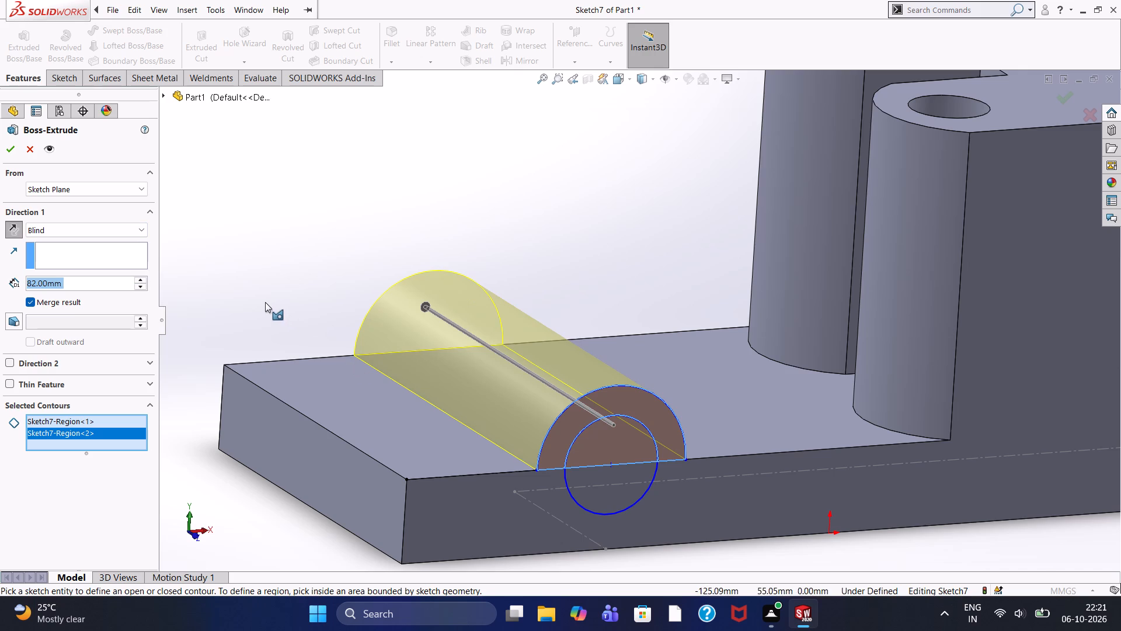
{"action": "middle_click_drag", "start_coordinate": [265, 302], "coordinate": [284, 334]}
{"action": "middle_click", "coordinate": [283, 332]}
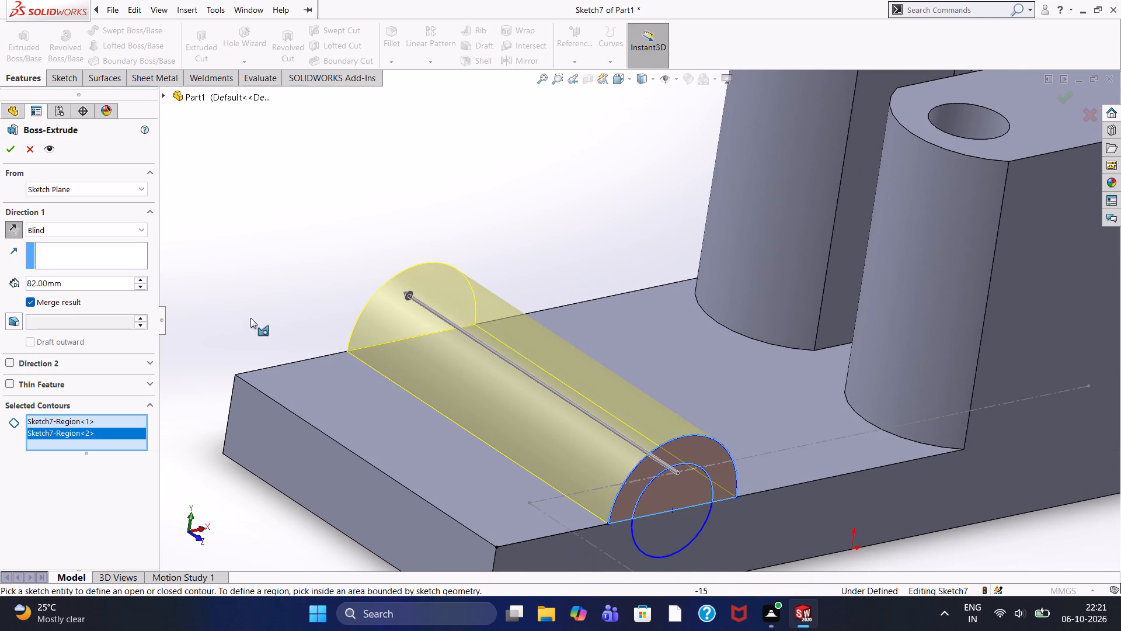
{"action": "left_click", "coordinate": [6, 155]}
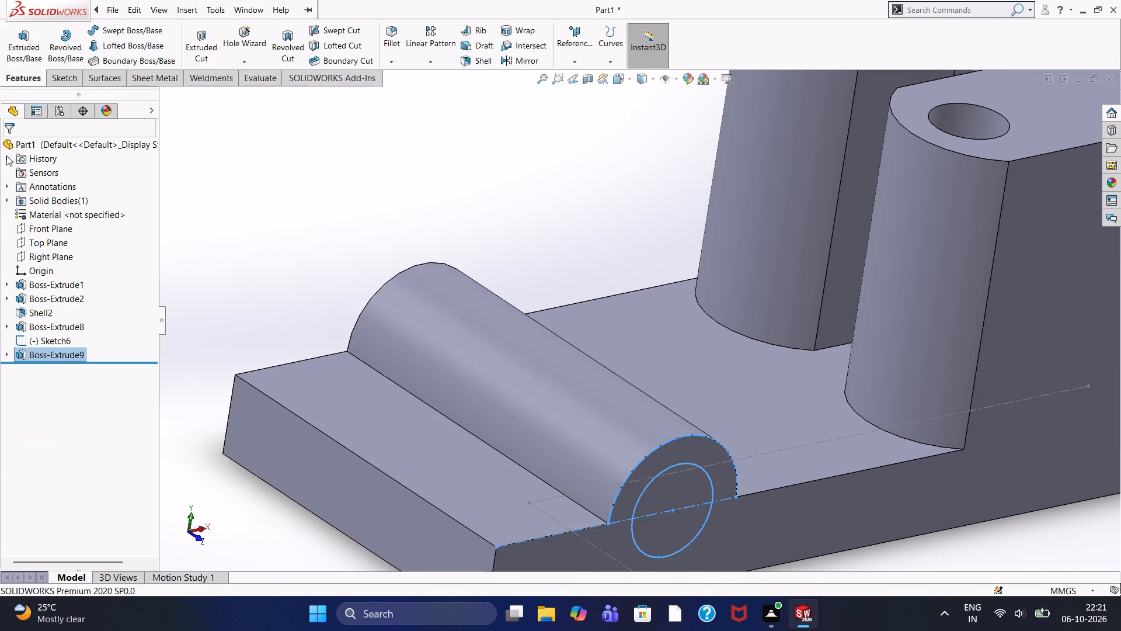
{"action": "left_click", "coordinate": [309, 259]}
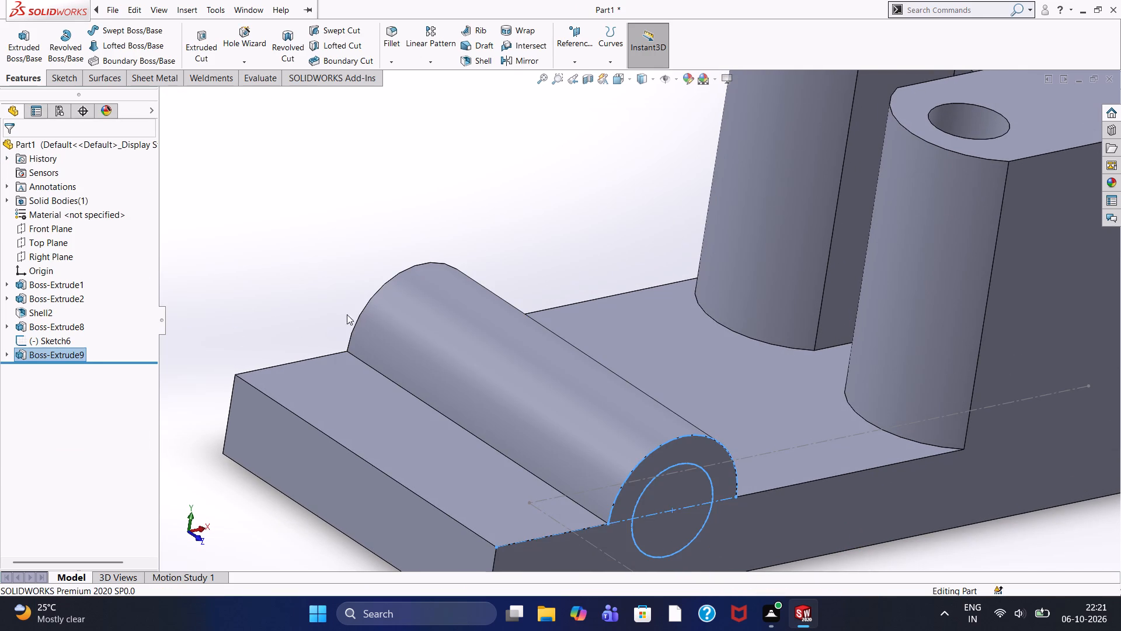
On the plate's side face, sketch a U-shaped outline of 17, 32 and 17 mm lines from the half-round boss's ends down to the bottom edge.
{"action": "middle_click_drag", "start_coordinate": [329, 289], "coordinate": [235, 220]}
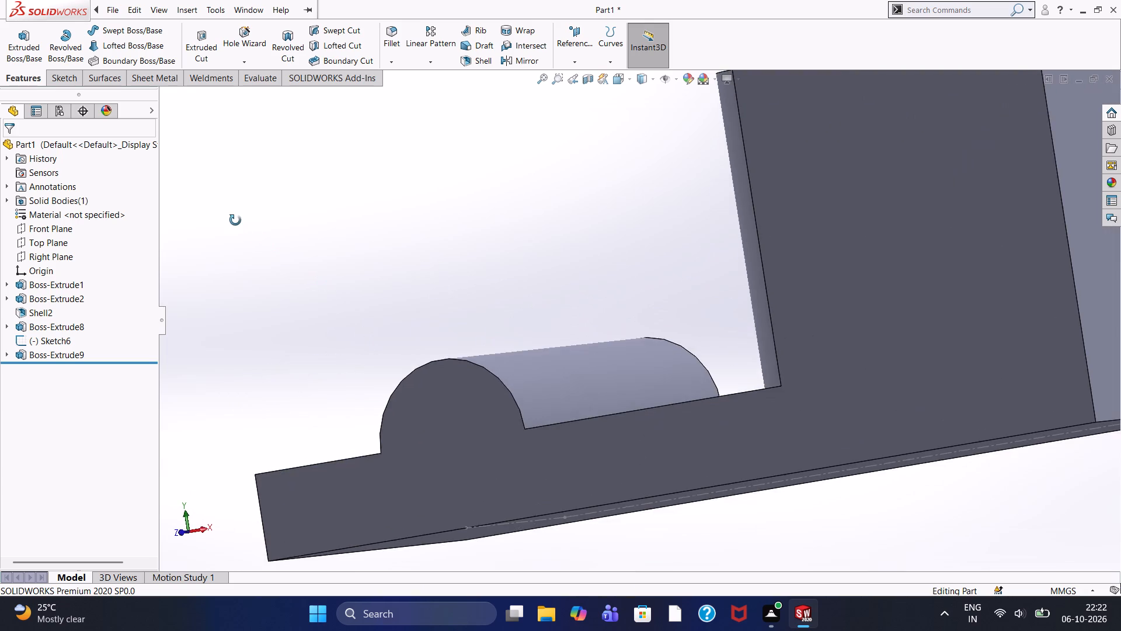
{"action": "middle_click_drag", "start_coordinate": [235, 220], "coordinate": [284, 221]}
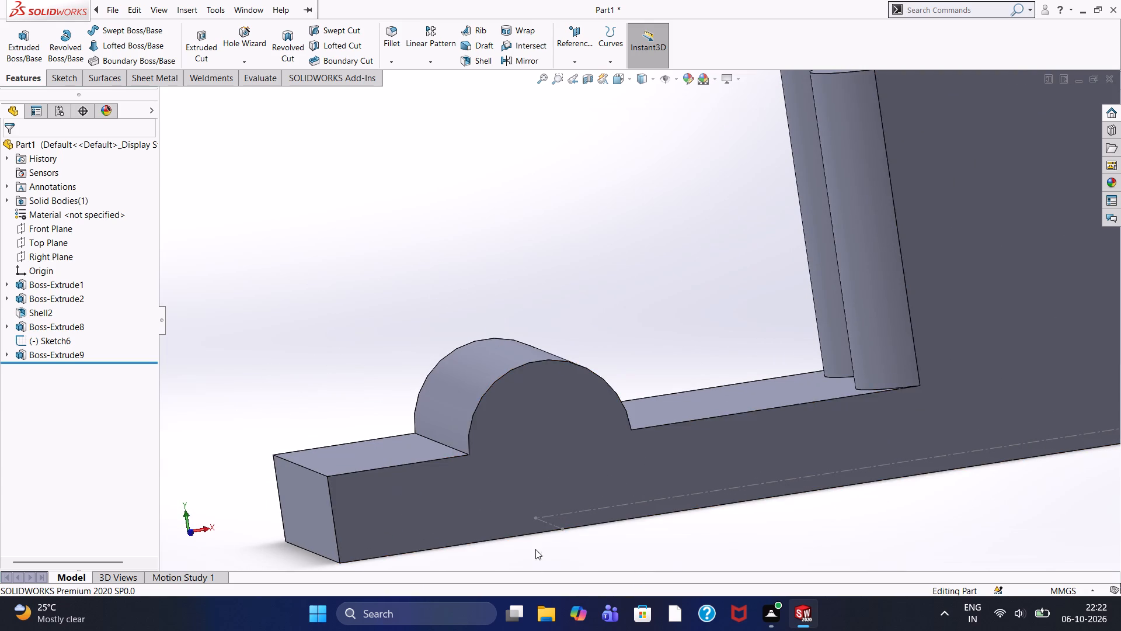
{"action": "left_click", "coordinate": [553, 469]}
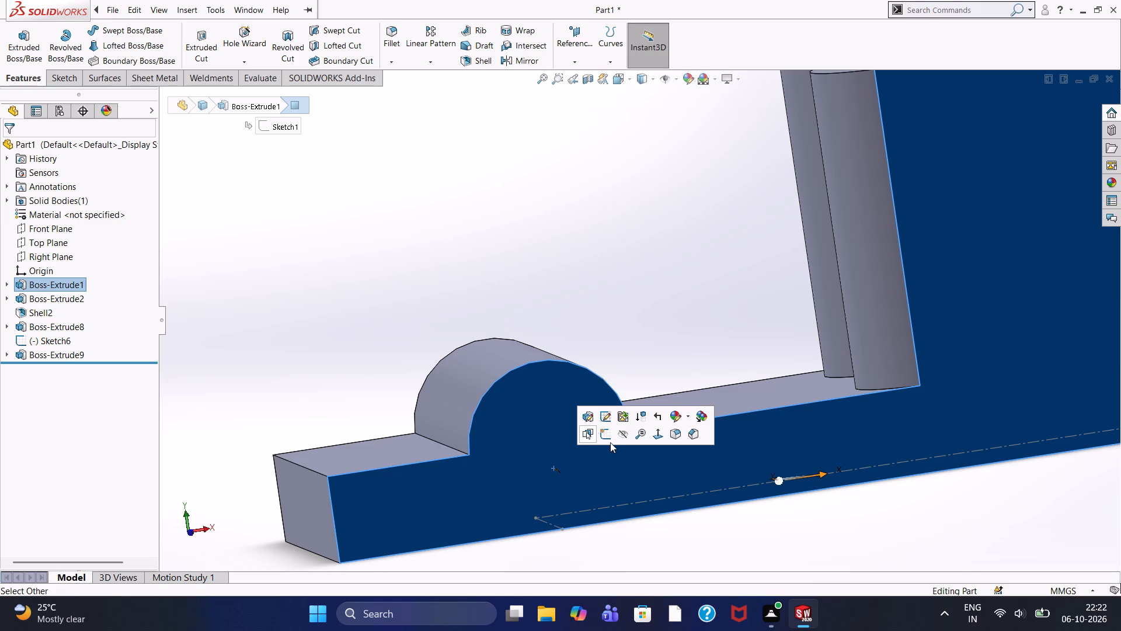
{"action": "left_click", "coordinate": [610, 442]}
{"action": "key", "text": "ctrl+8"}
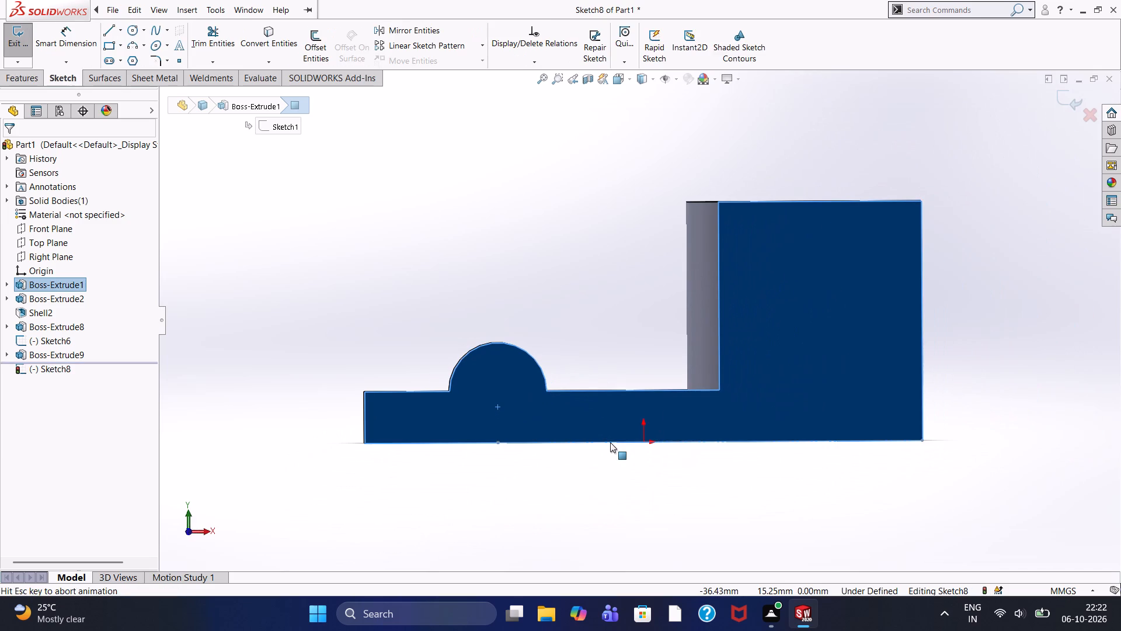
{"action": "left_click", "coordinate": [362, 300]}
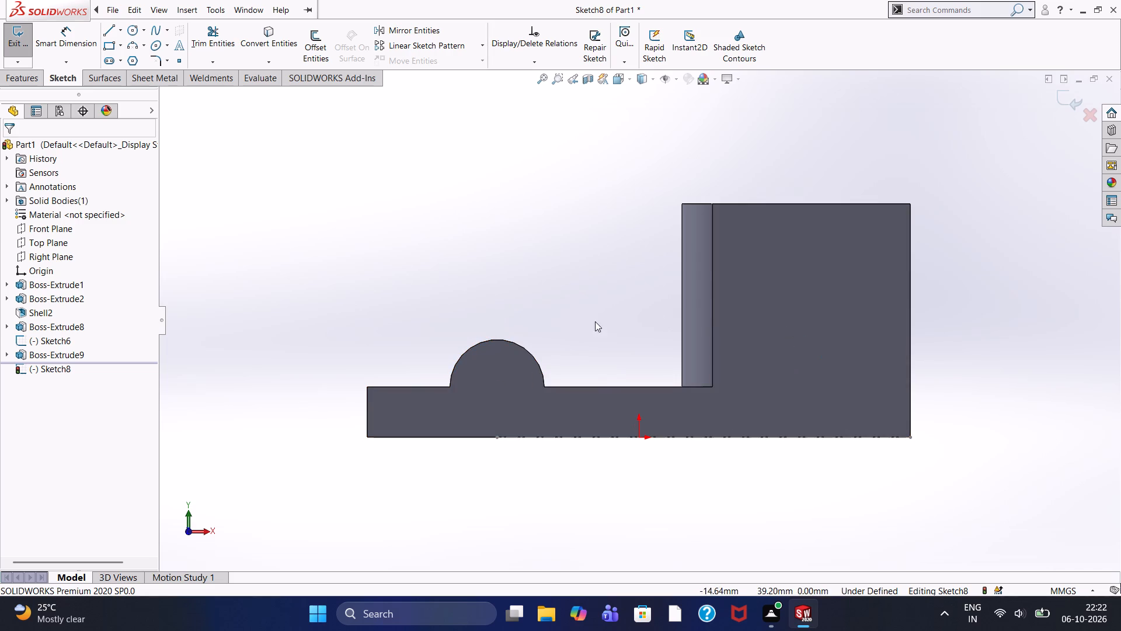
{"action": "left_click", "coordinate": [394, 165]}
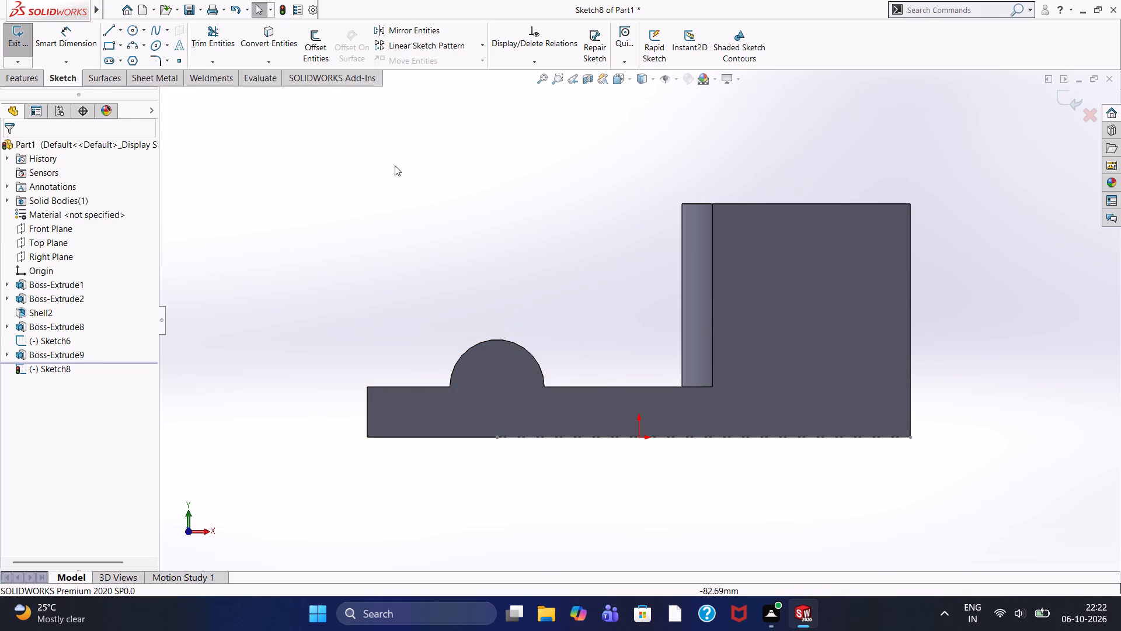
{"action": "left_click", "coordinate": [110, 32]}
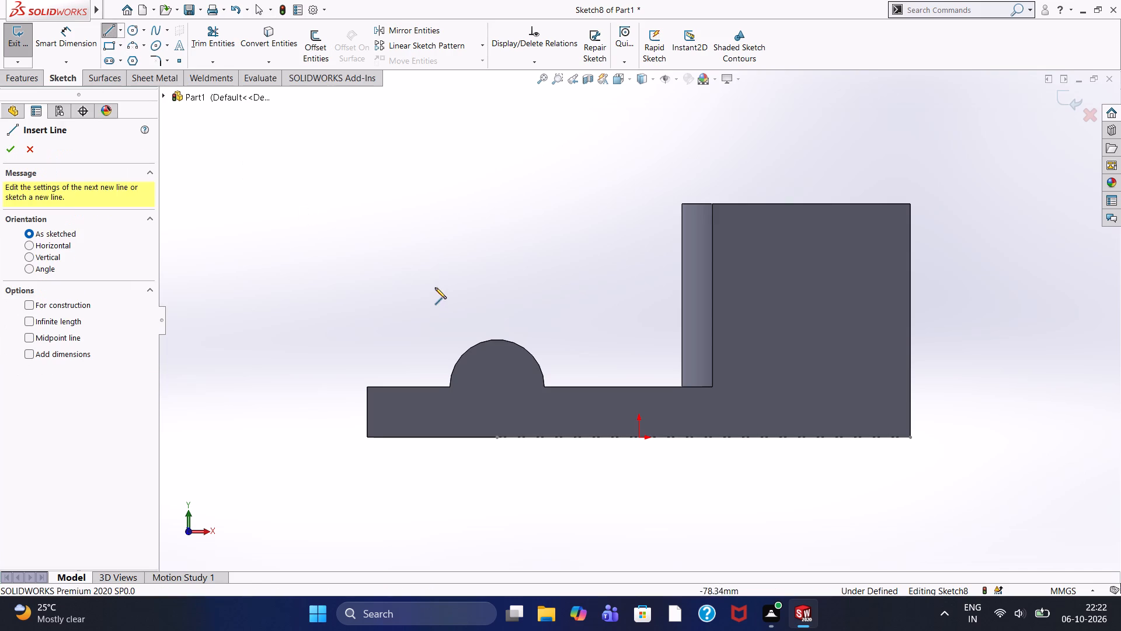
{"action": "left_click", "coordinate": [451, 389]}
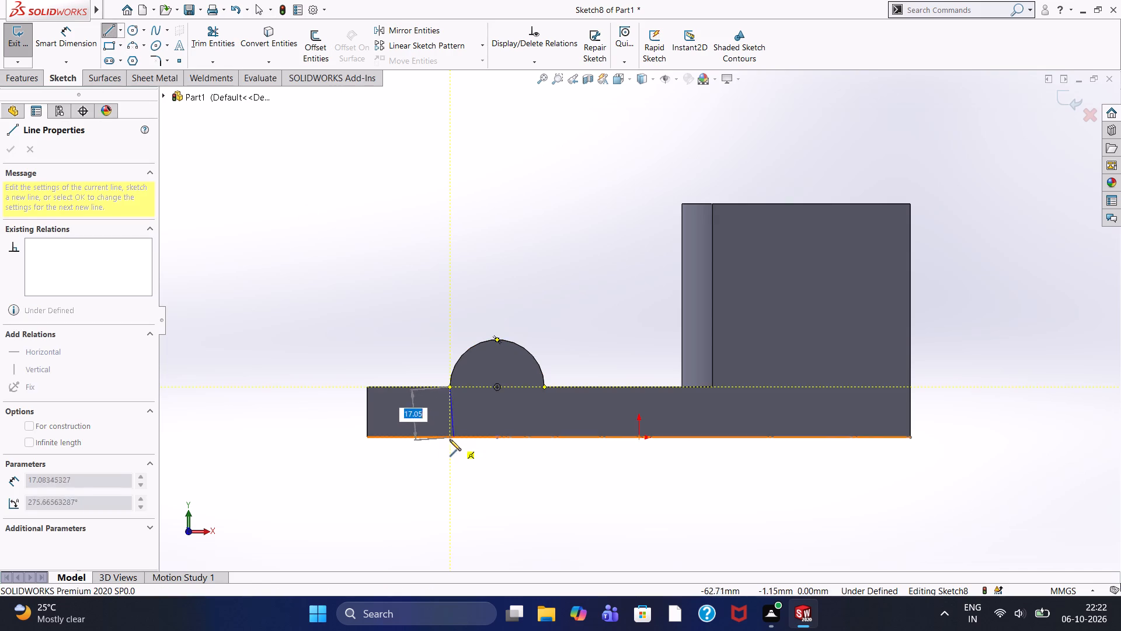
{"action": "left_click", "coordinate": [451, 439]}
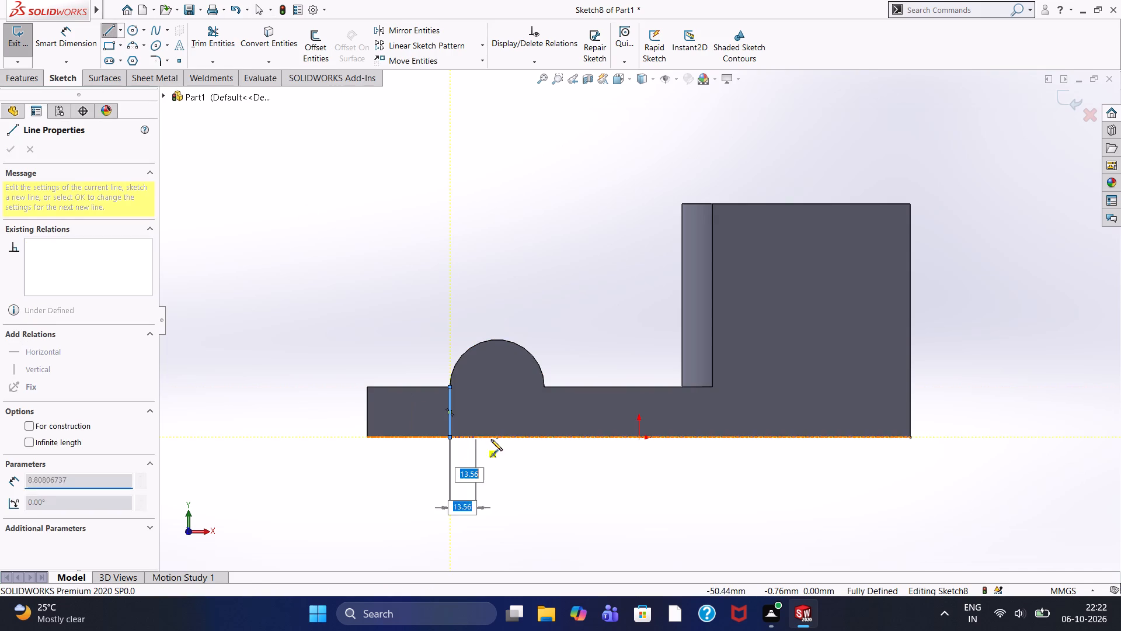
{"action": "left_click", "coordinate": [542, 440]}
{"action": "left_click", "coordinate": [544, 389]}
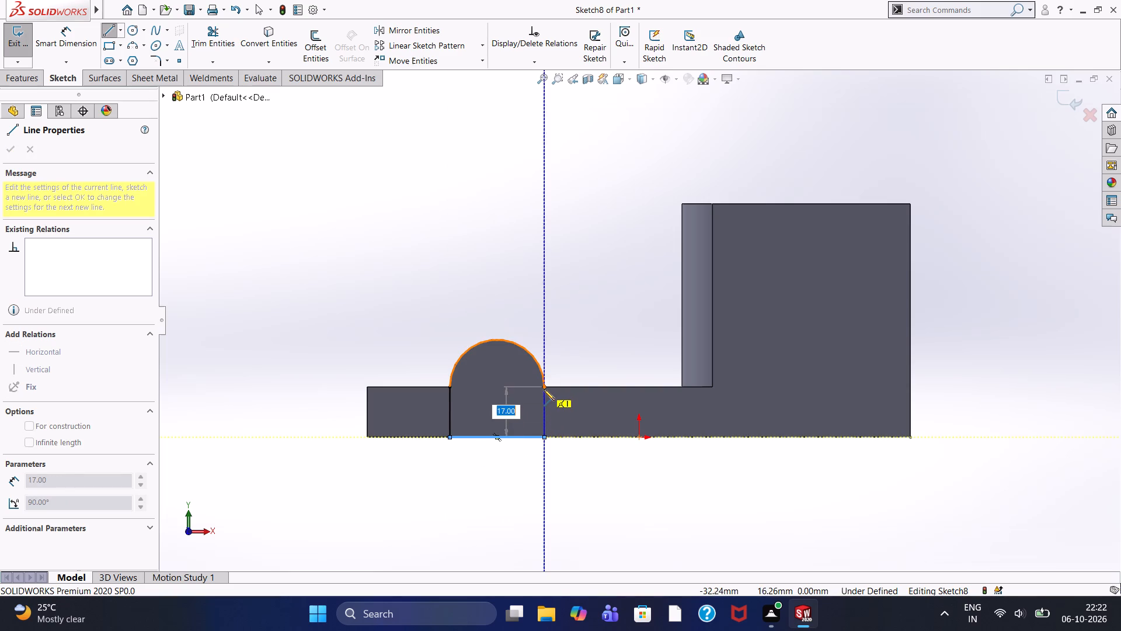
{"action": "right_click", "coordinate": [590, 300]}
{"action": "left_click", "coordinate": [602, 308]}
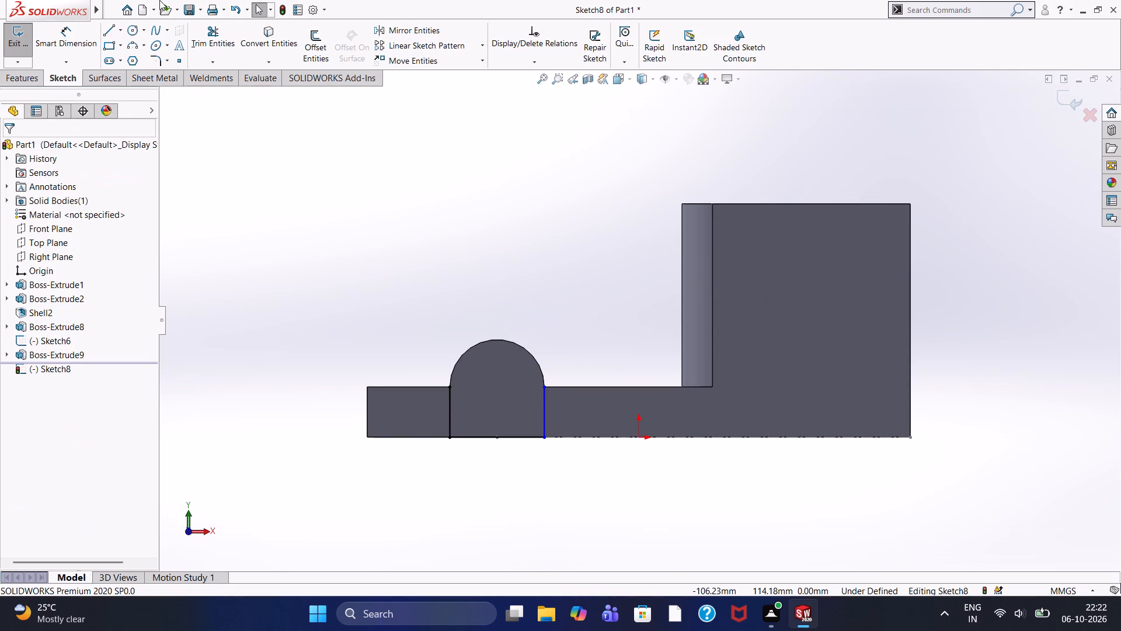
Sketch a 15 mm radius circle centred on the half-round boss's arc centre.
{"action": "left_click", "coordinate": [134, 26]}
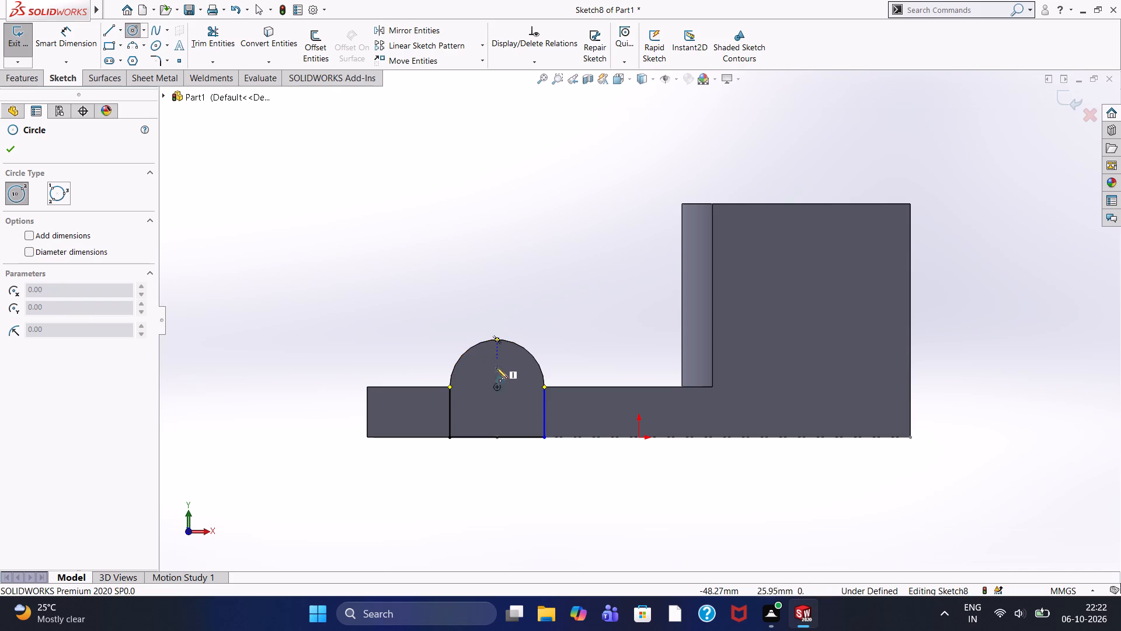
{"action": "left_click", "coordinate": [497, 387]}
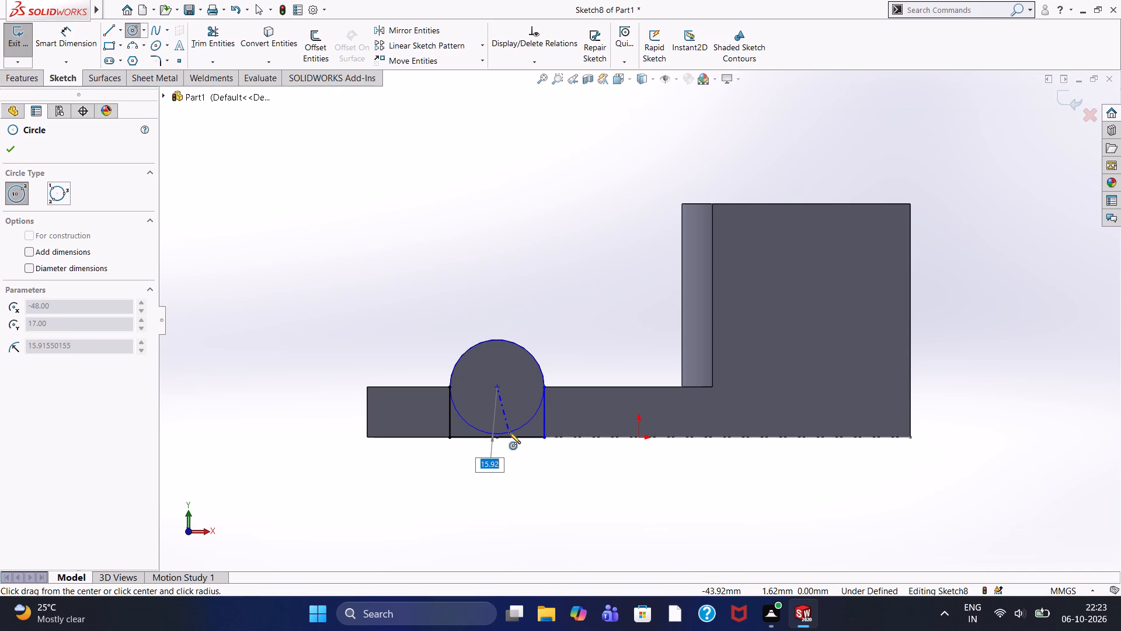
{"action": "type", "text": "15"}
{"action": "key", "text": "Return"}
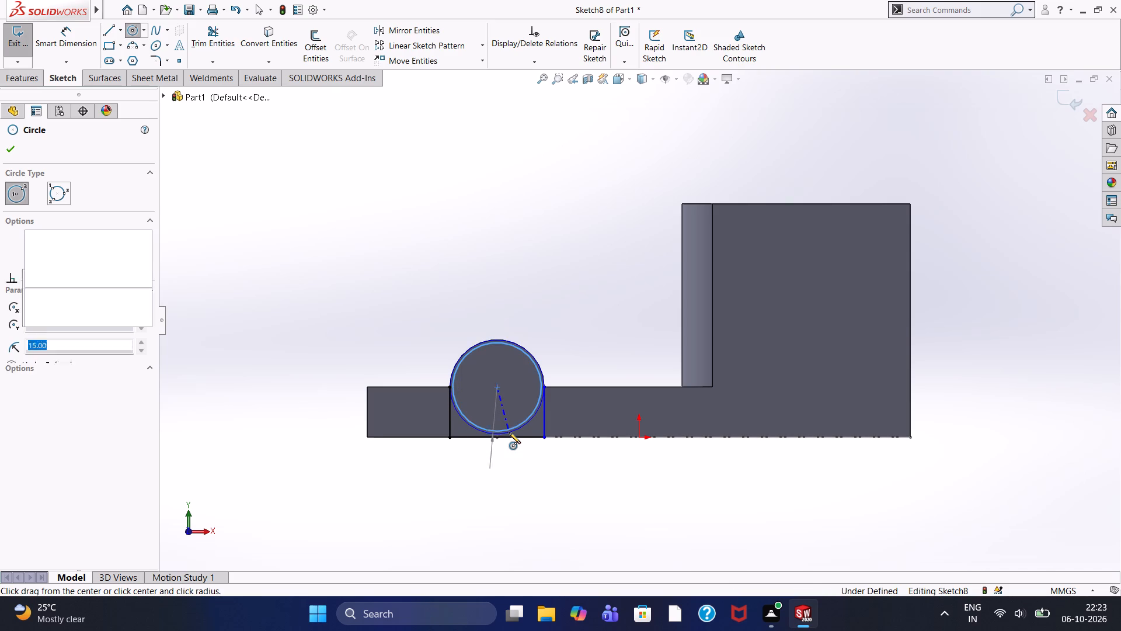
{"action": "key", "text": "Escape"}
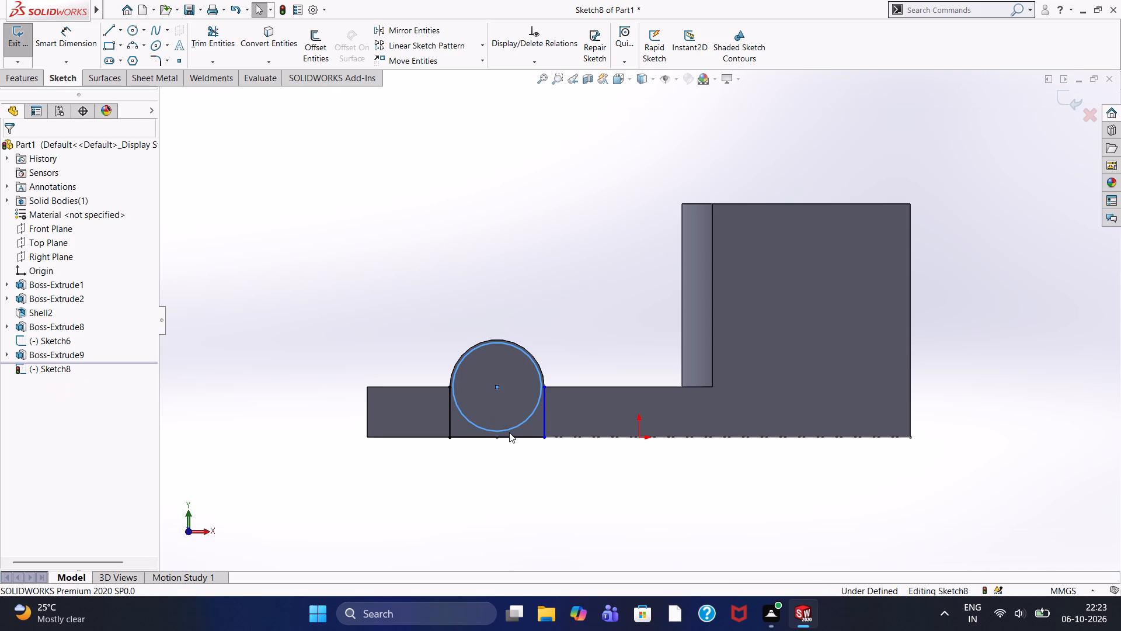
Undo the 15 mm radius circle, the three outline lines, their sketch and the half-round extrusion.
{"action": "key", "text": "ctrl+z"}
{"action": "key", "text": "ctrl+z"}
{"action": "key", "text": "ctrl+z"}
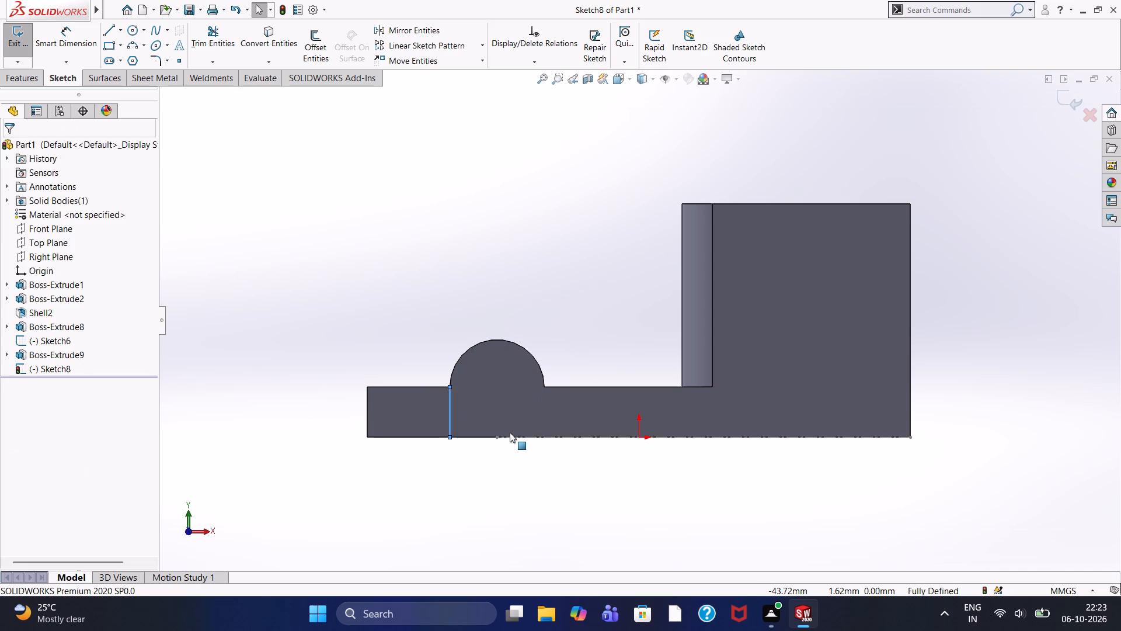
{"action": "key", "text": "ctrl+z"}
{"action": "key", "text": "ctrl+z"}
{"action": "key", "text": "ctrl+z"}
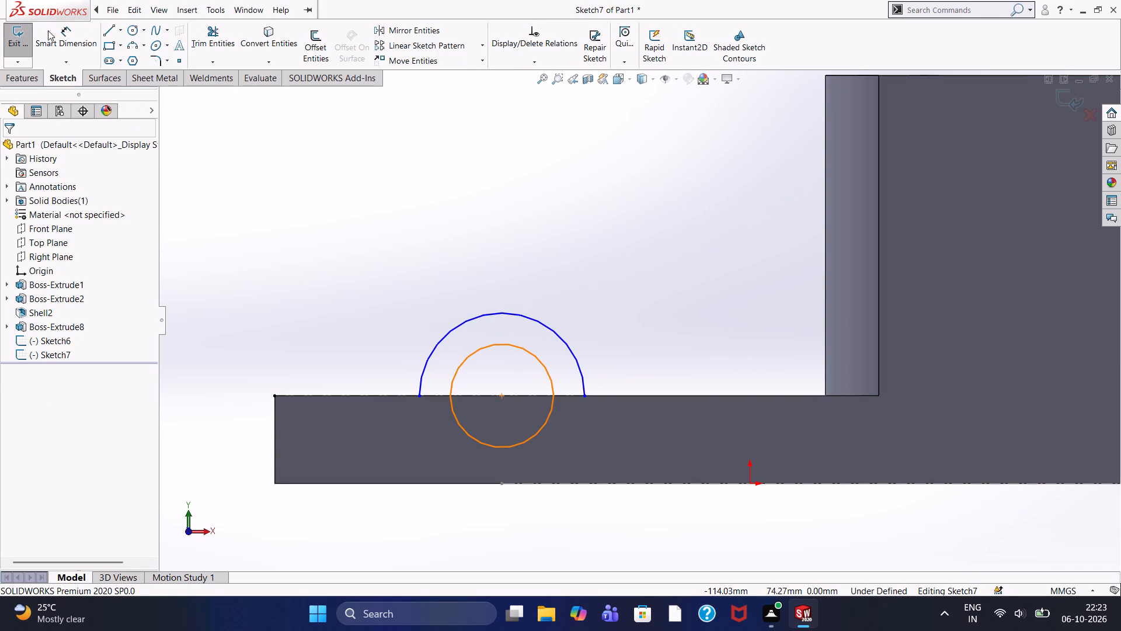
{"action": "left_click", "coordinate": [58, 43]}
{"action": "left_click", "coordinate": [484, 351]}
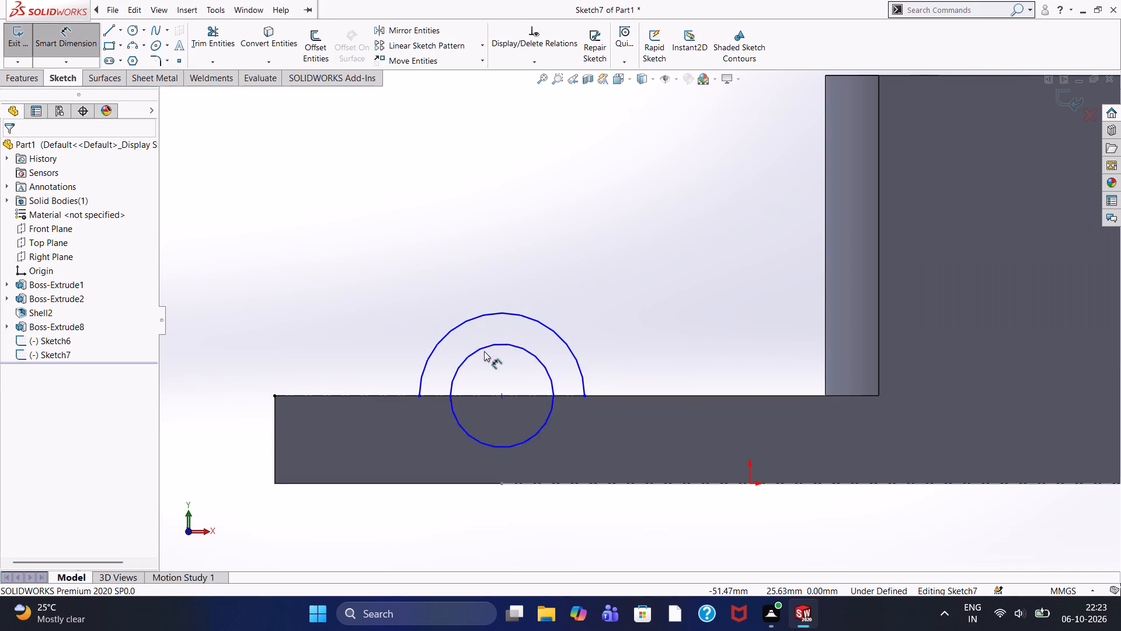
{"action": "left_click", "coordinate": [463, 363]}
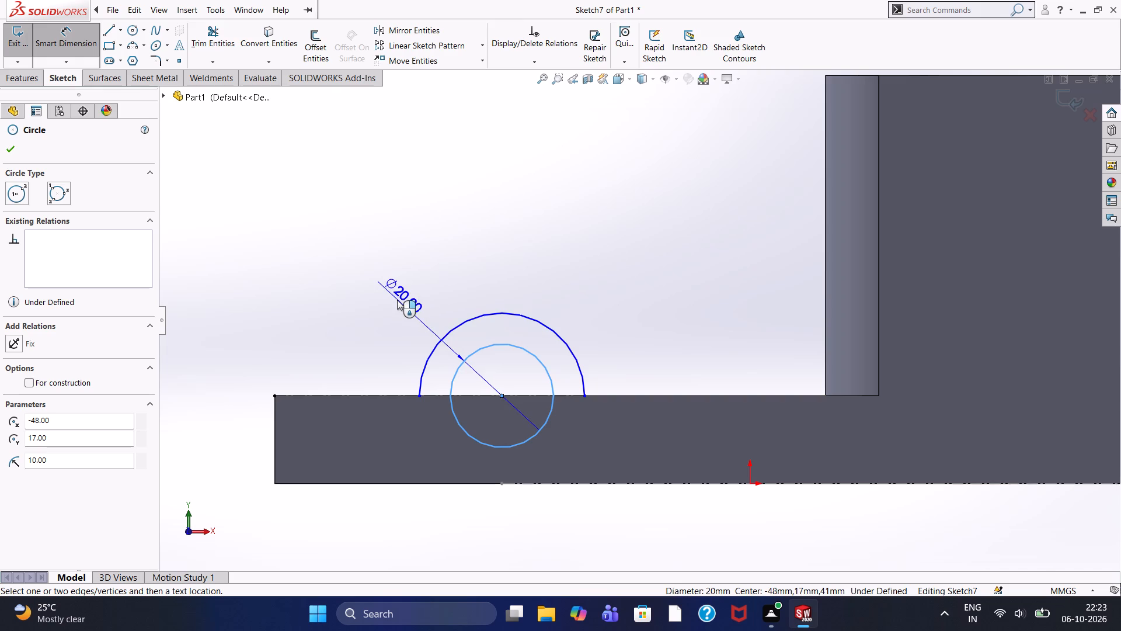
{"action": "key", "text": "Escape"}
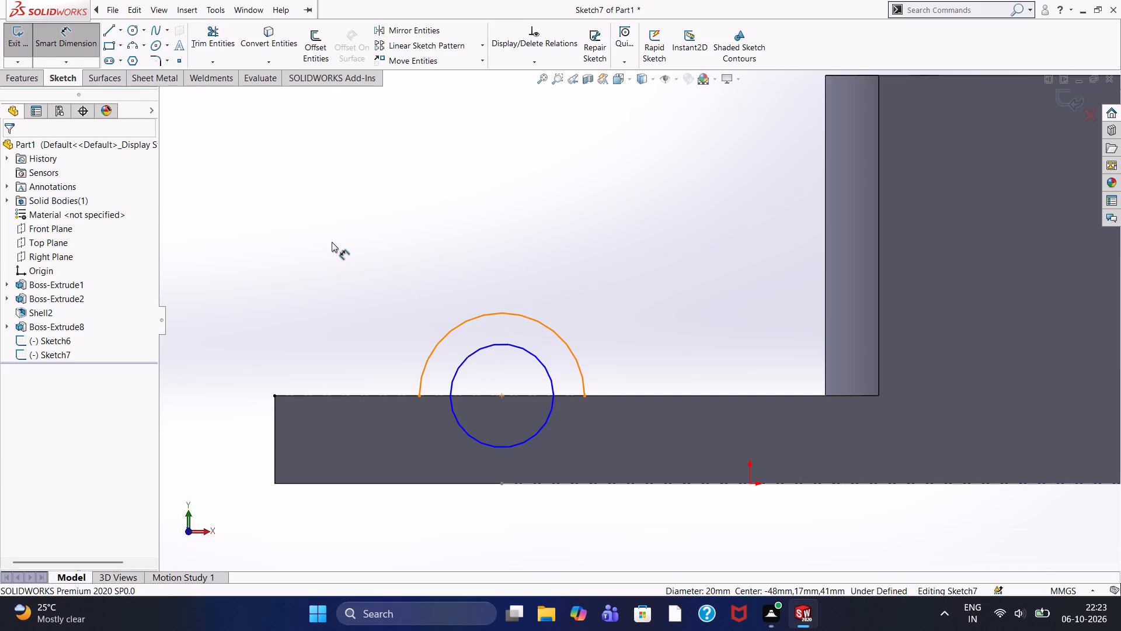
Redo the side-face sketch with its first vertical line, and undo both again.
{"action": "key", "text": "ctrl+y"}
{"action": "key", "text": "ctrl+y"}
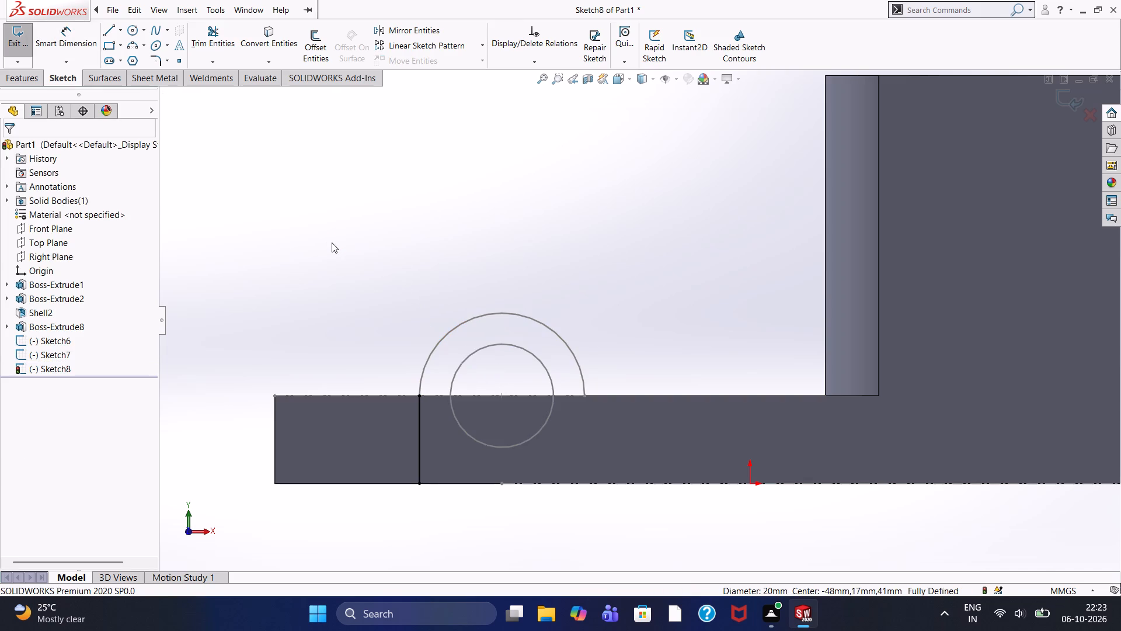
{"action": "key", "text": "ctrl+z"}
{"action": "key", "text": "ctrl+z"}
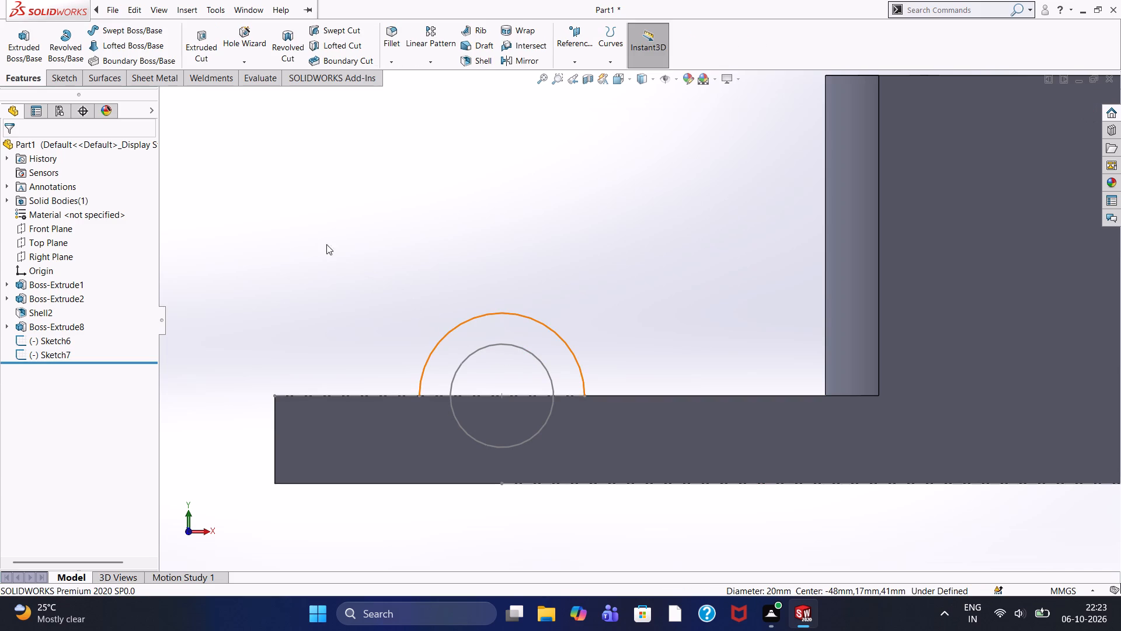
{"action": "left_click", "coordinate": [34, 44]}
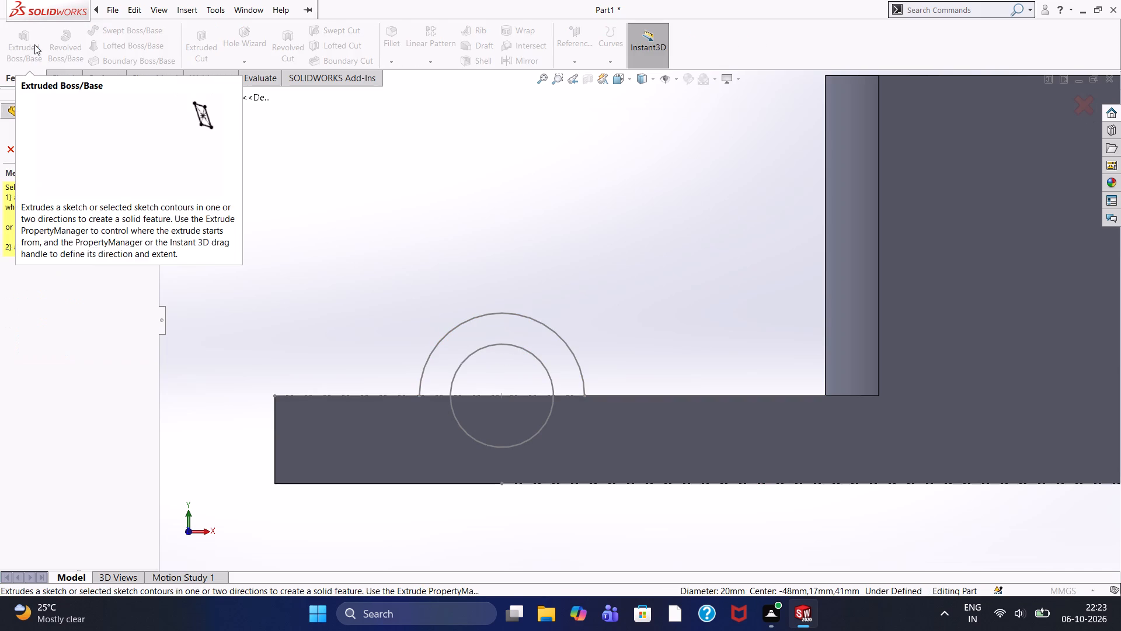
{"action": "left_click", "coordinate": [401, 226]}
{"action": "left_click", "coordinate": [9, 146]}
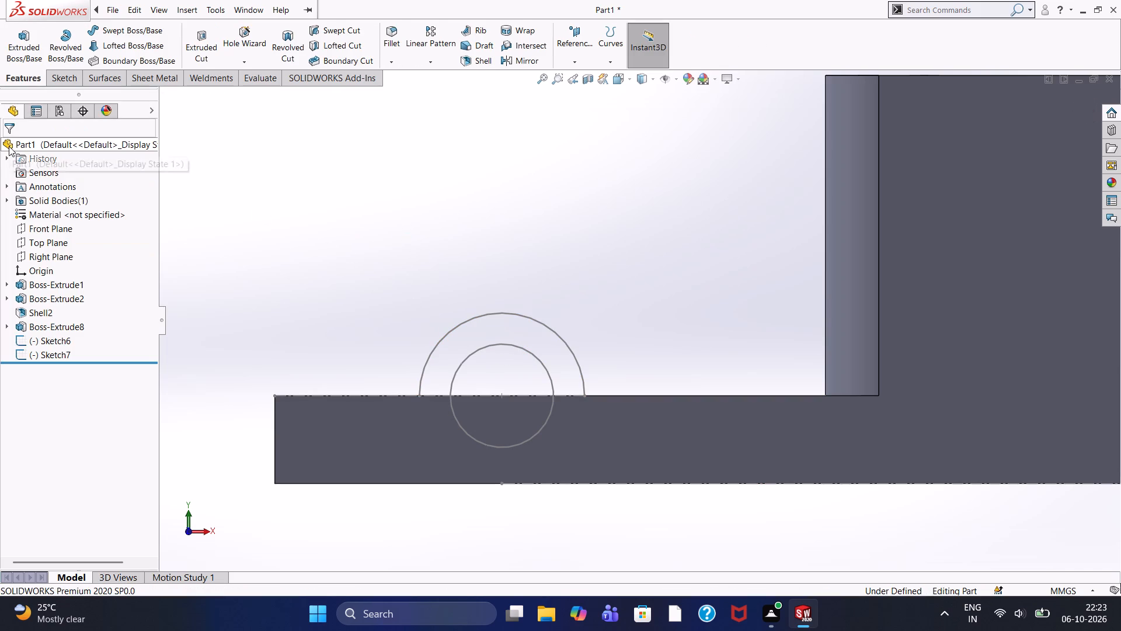
Redo the side-face sketch with the three-line outline below the semicircular profile.
{"action": "key", "text": "ctrl+y"}
{"action": "key", "text": "ctrl+y"}
{"action": "key", "text": "ctrl+y"}
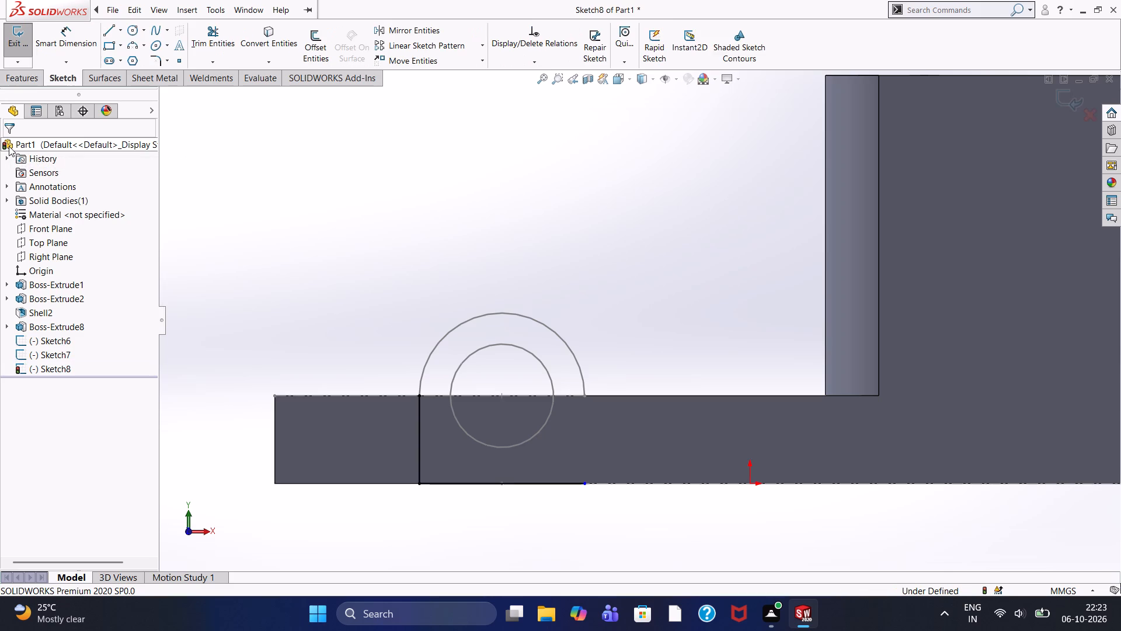
{"action": "key", "text": "ctrl+y"}
{"action": "key", "text": "ctrl+y"}
{"action": "key", "text": "ctrl+y"}
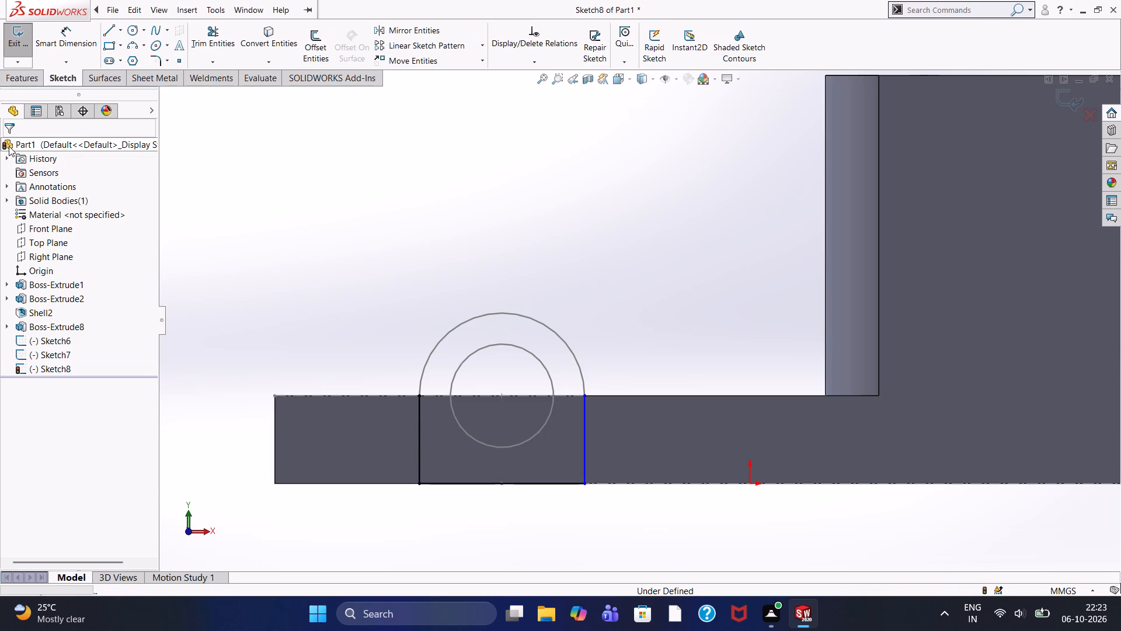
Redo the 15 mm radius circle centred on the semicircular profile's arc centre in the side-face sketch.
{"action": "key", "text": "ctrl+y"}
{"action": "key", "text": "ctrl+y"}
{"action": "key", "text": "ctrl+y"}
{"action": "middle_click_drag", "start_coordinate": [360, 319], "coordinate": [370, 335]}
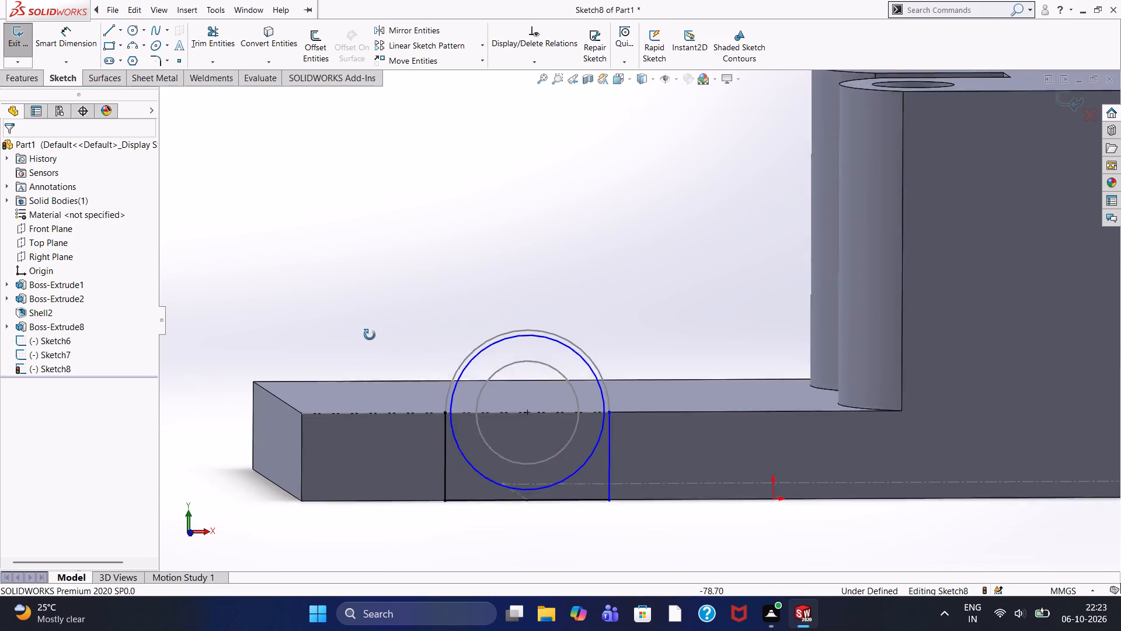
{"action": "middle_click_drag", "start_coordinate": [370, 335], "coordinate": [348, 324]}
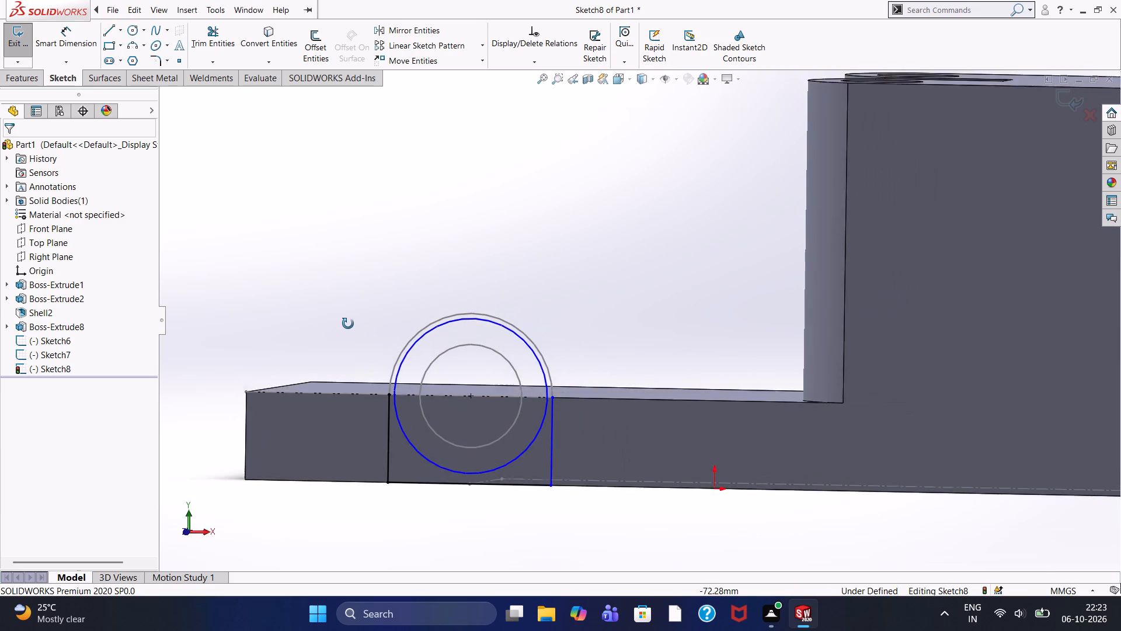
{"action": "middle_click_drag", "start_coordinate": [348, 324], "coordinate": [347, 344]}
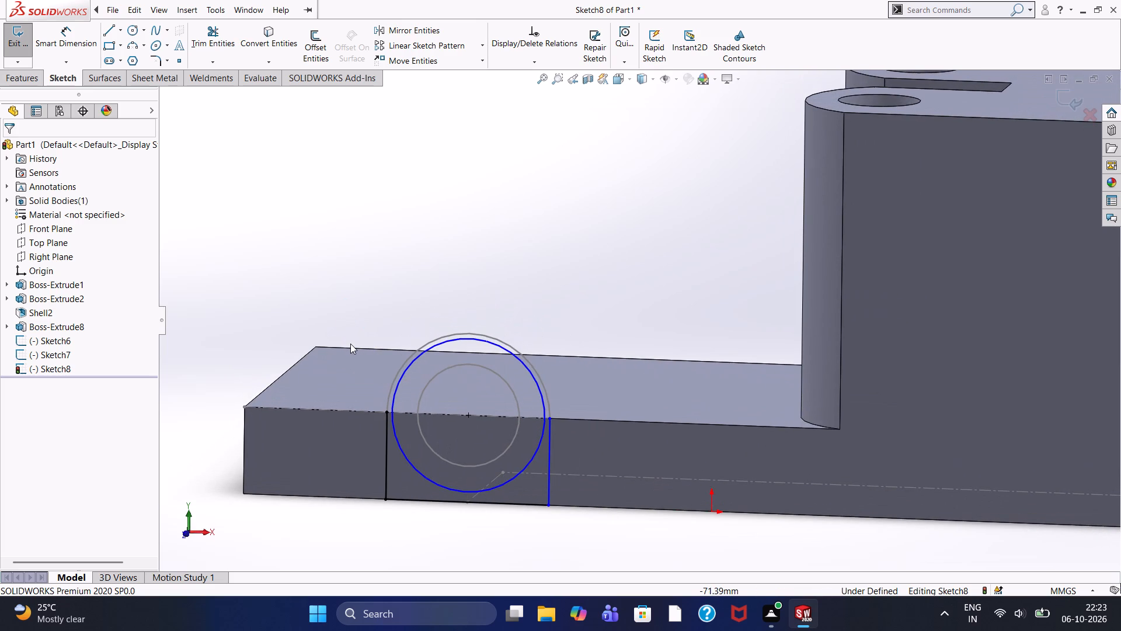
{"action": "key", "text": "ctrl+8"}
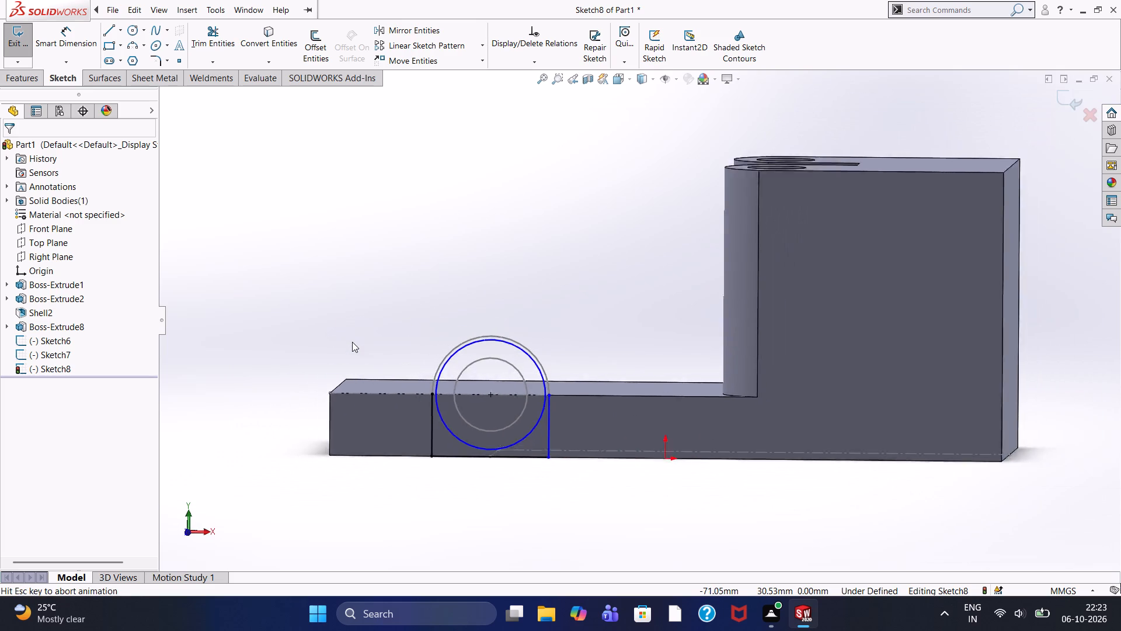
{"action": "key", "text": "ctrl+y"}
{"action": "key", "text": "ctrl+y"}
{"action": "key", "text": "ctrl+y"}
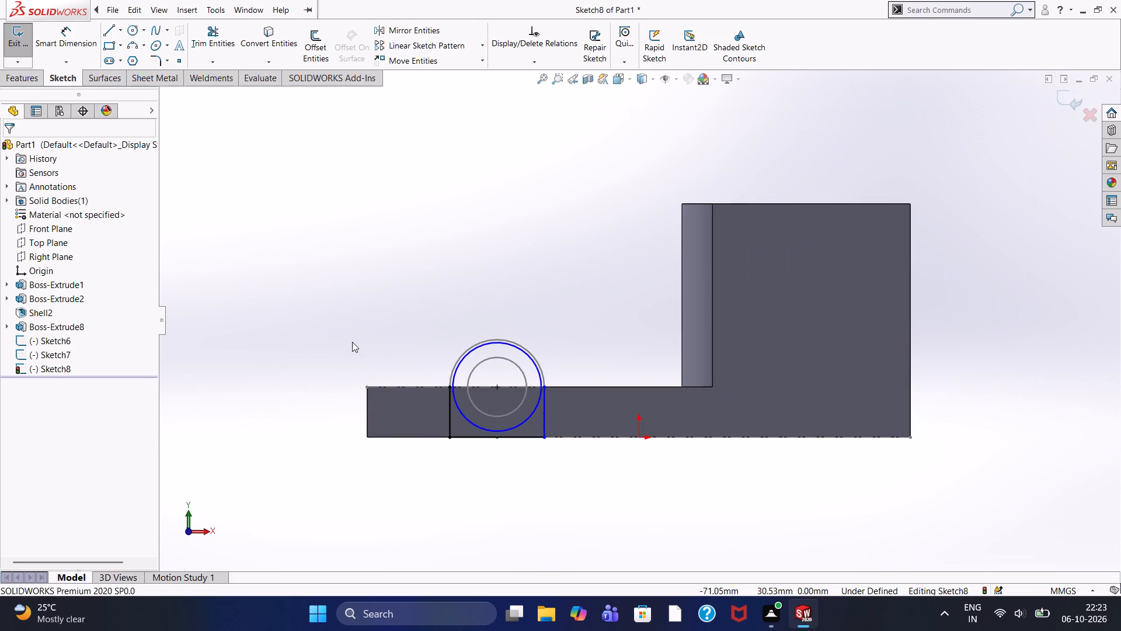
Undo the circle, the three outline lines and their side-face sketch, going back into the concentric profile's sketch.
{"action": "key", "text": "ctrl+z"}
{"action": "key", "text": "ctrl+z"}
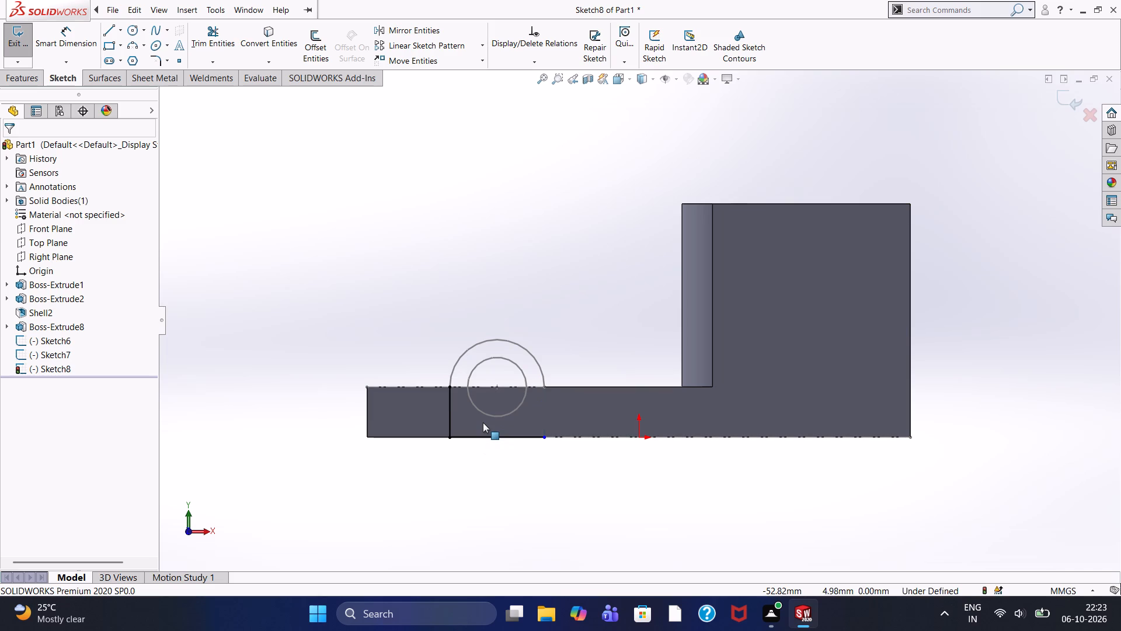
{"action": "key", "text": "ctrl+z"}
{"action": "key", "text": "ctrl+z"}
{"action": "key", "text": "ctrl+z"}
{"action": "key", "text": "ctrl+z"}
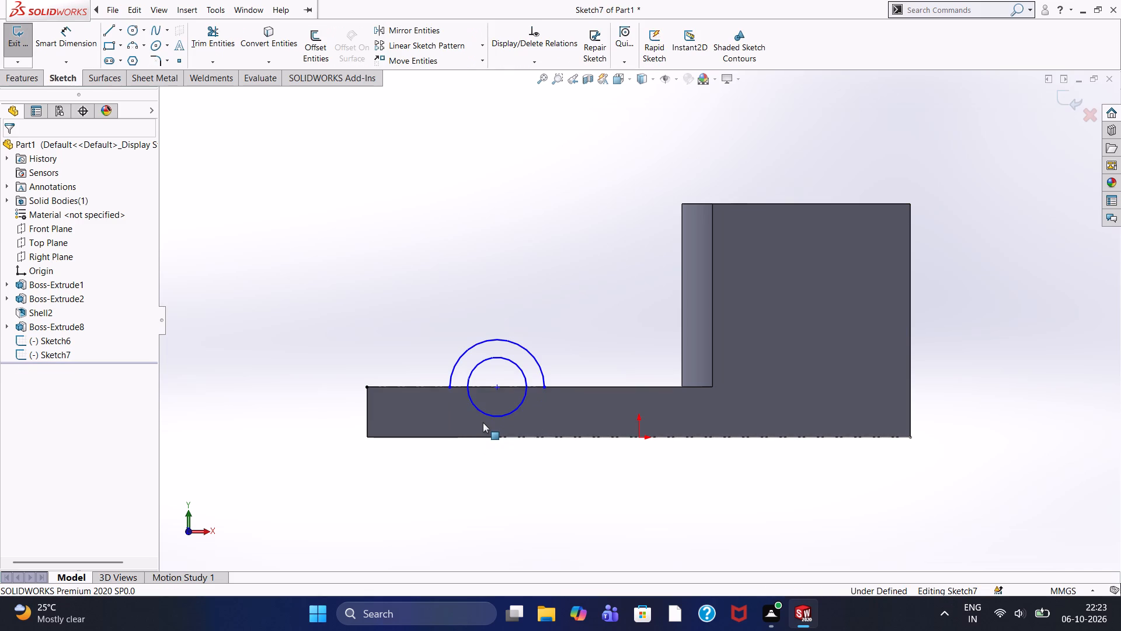
Trim away the inner circle's lower half below the plate's top edge, leaving two concentric semicircles.
{"action": "left_click", "coordinate": [205, 35]}
{"action": "left_click", "coordinate": [512, 412]}
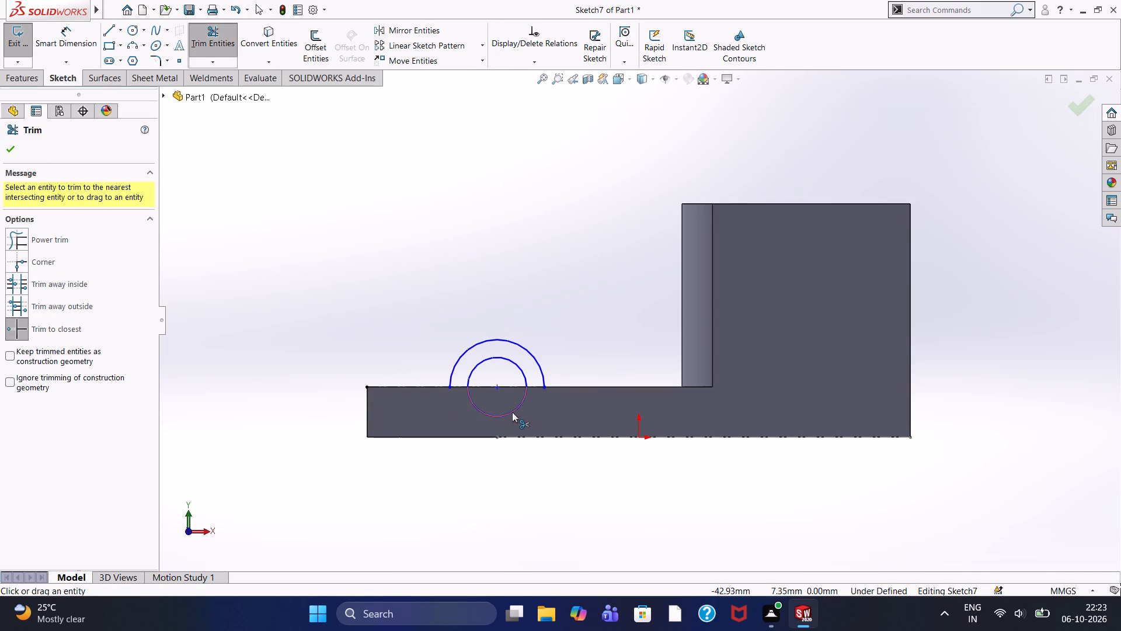
{"action": "left_click", "coordinate": [6, 143]}
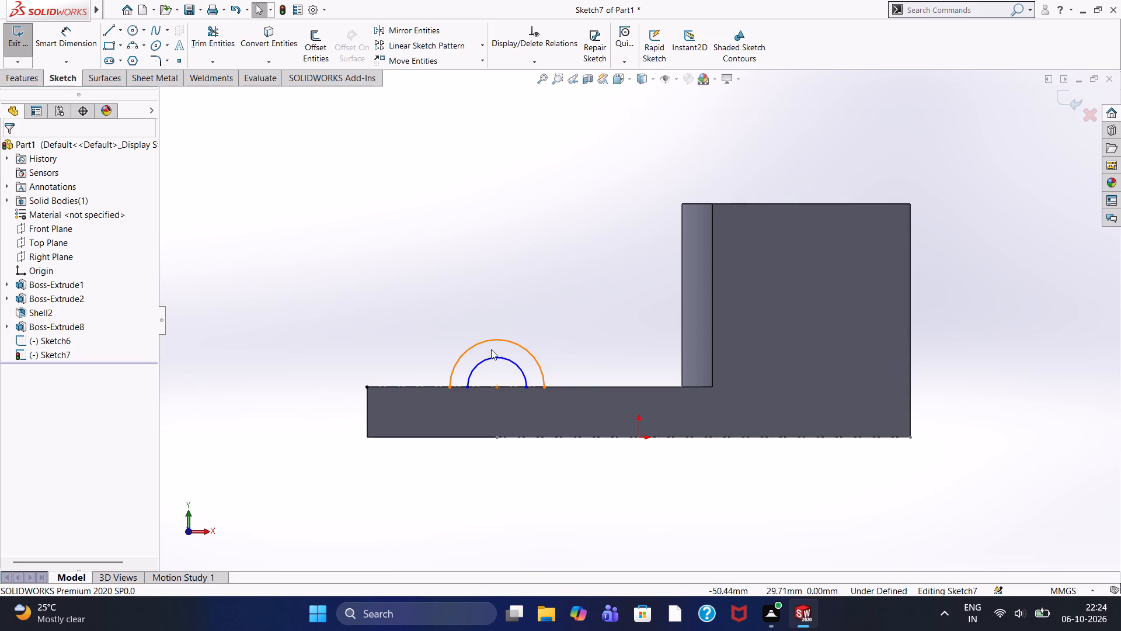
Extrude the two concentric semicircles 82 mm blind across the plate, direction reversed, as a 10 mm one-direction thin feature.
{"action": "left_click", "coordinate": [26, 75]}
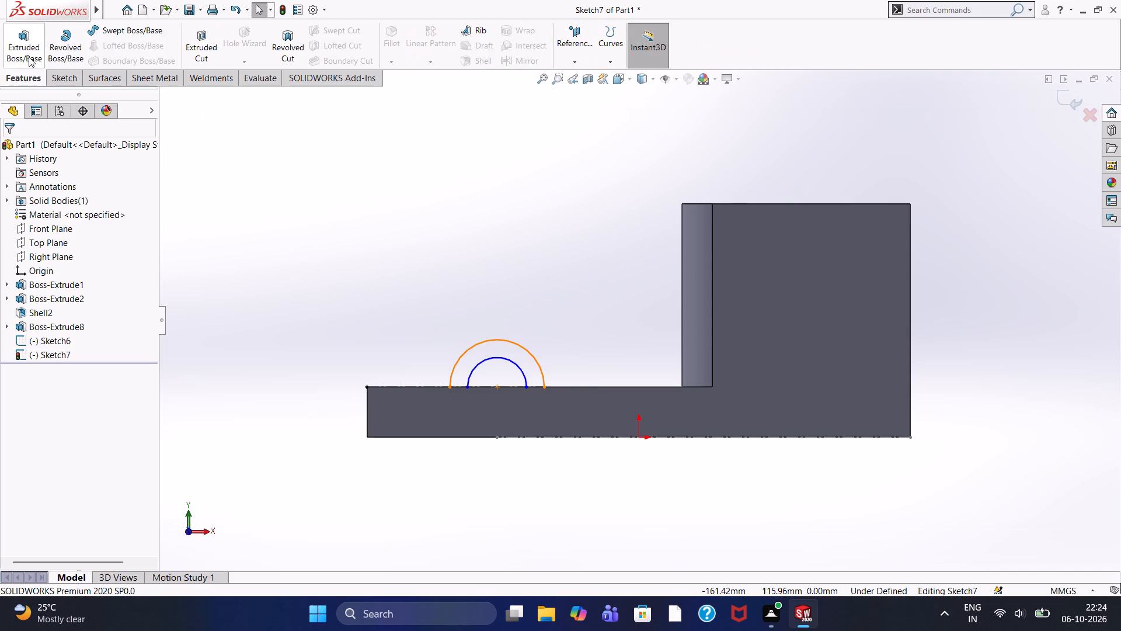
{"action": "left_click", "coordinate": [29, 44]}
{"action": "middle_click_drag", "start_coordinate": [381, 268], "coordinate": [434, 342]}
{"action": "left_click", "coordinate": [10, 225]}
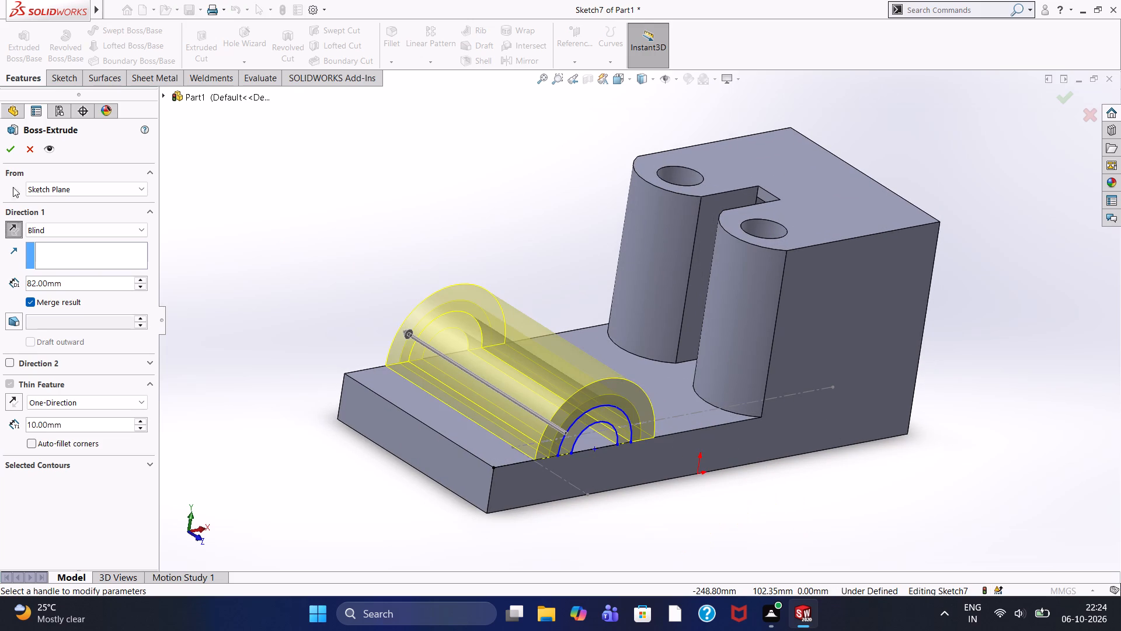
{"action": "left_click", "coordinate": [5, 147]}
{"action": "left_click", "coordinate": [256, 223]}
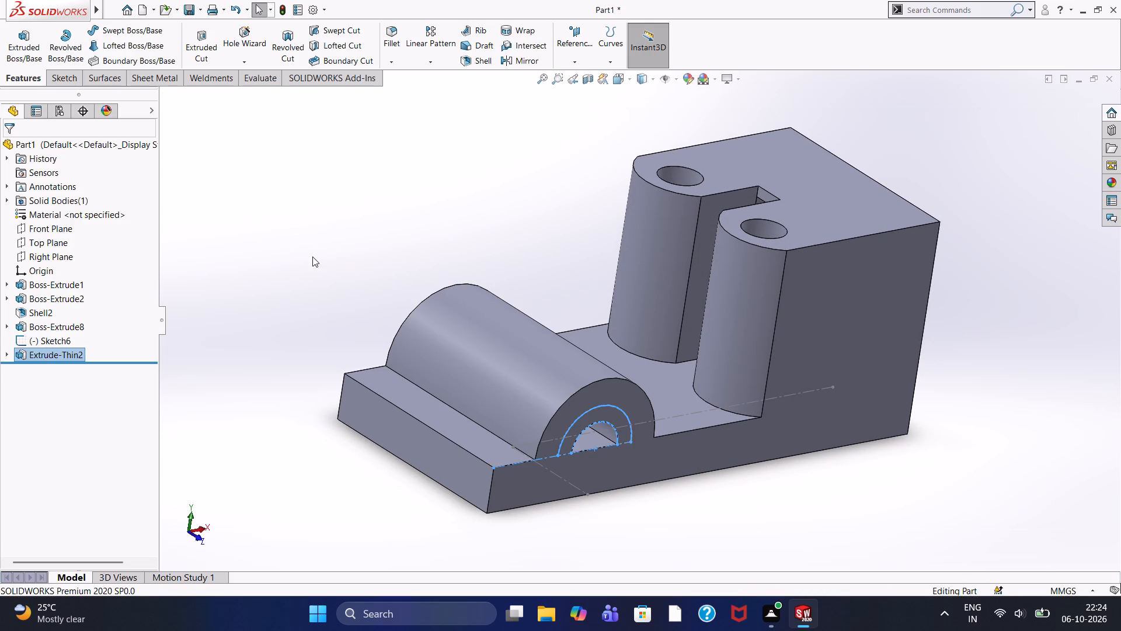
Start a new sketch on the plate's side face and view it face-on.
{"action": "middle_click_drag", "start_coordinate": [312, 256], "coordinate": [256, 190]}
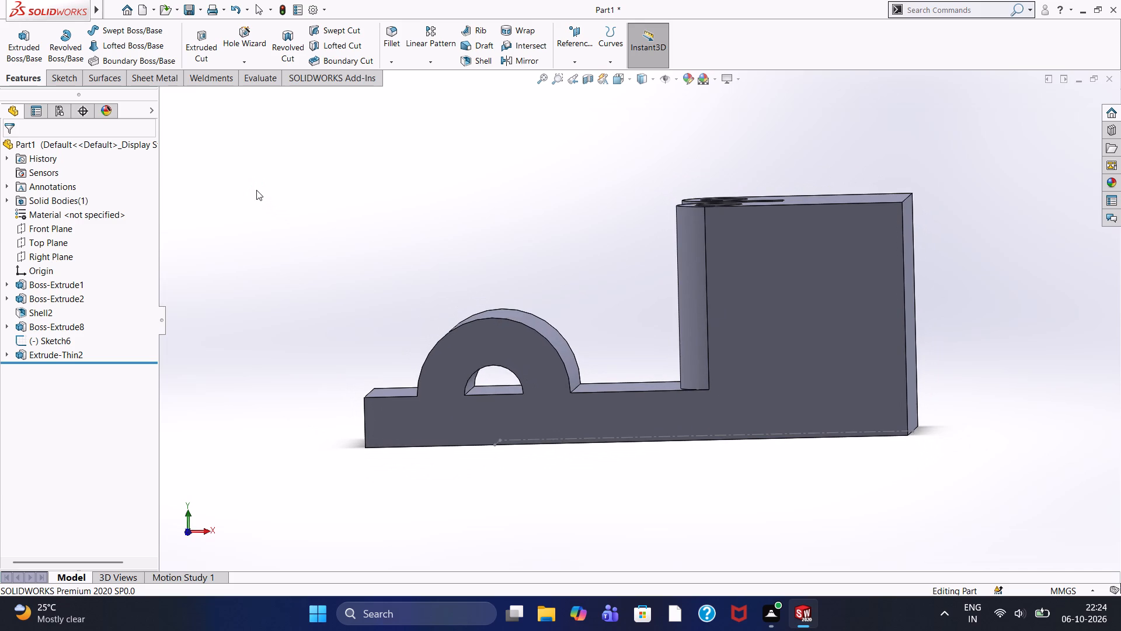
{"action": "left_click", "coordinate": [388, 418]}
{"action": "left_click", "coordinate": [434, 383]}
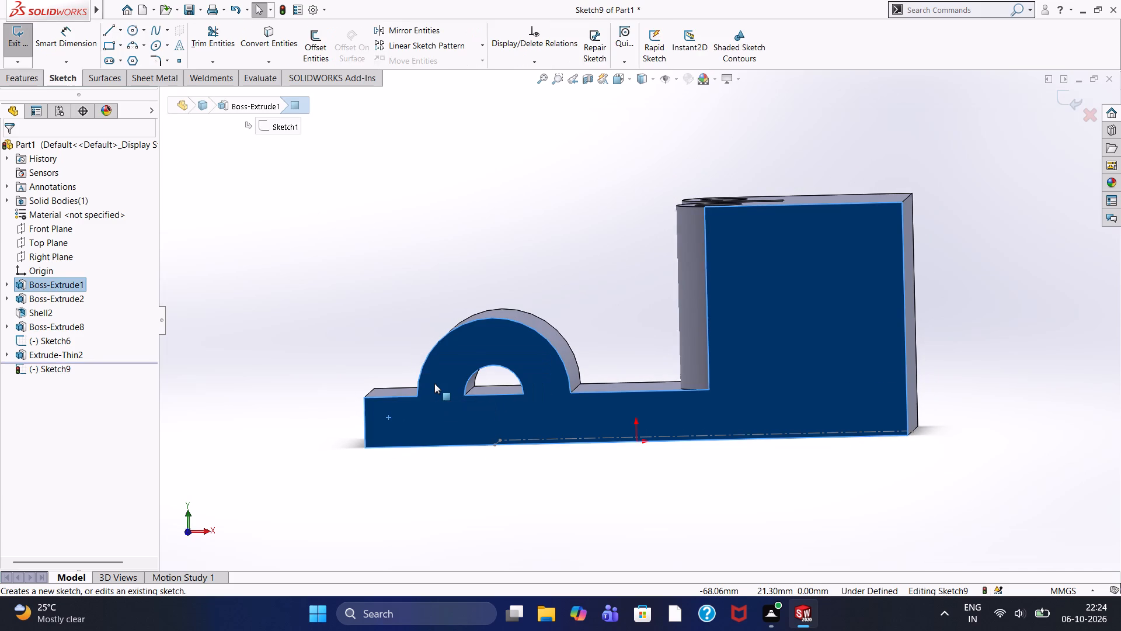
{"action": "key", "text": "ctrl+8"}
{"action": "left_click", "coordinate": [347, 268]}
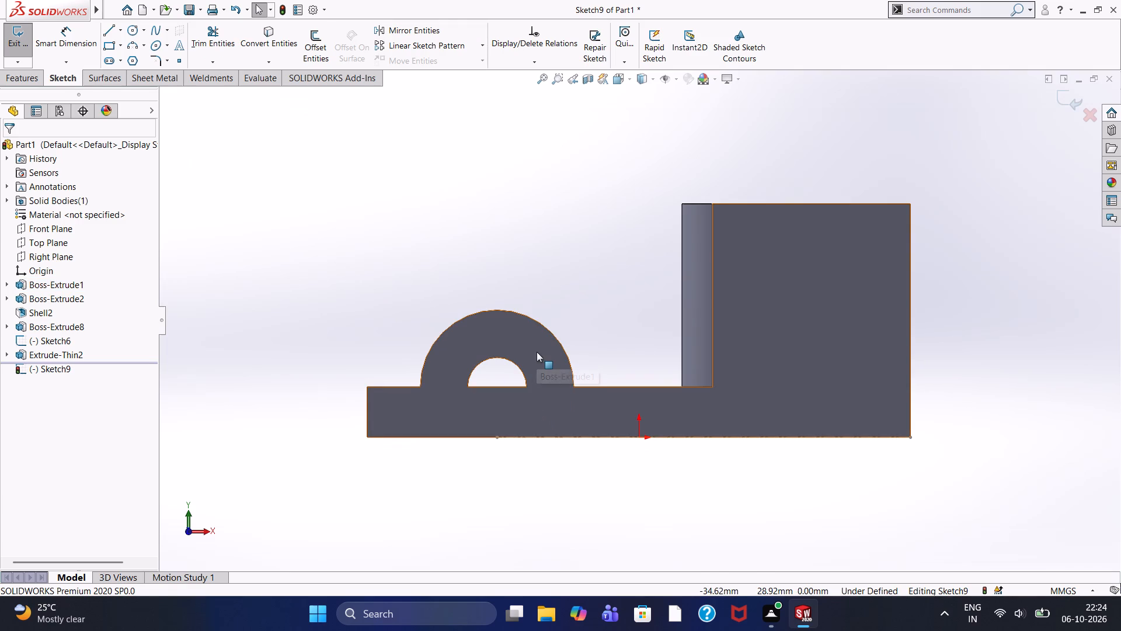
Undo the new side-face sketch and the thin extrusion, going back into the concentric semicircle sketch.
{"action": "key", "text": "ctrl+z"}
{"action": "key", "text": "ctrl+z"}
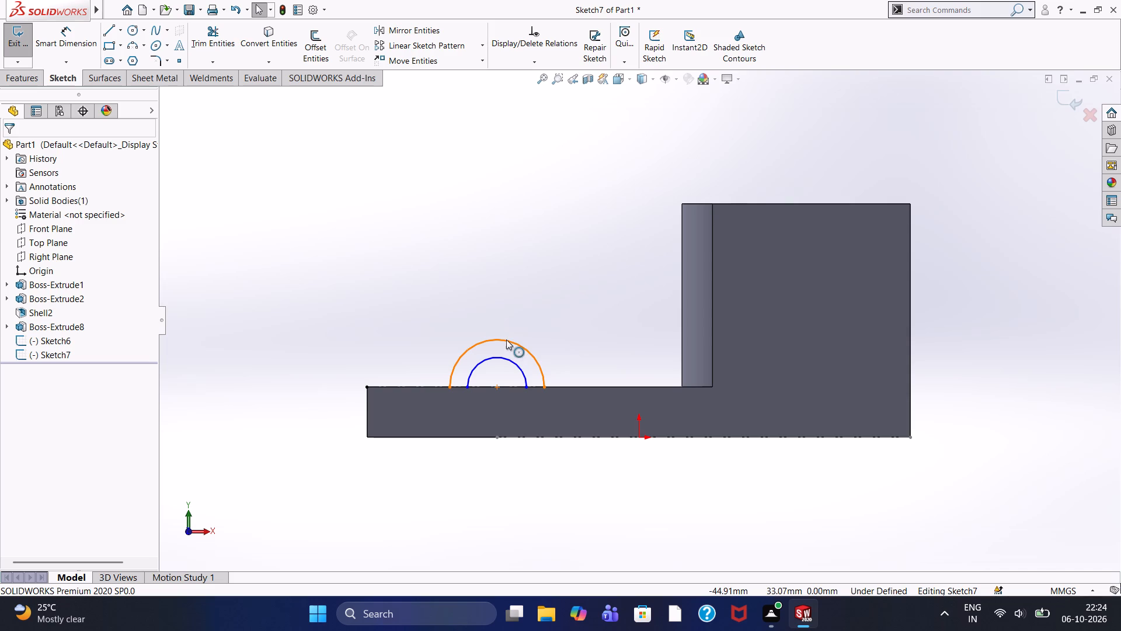
Dimension the outer semicircle's radius as 15 mm.
{"action": "left_click", "coordinate": [83, 34]}
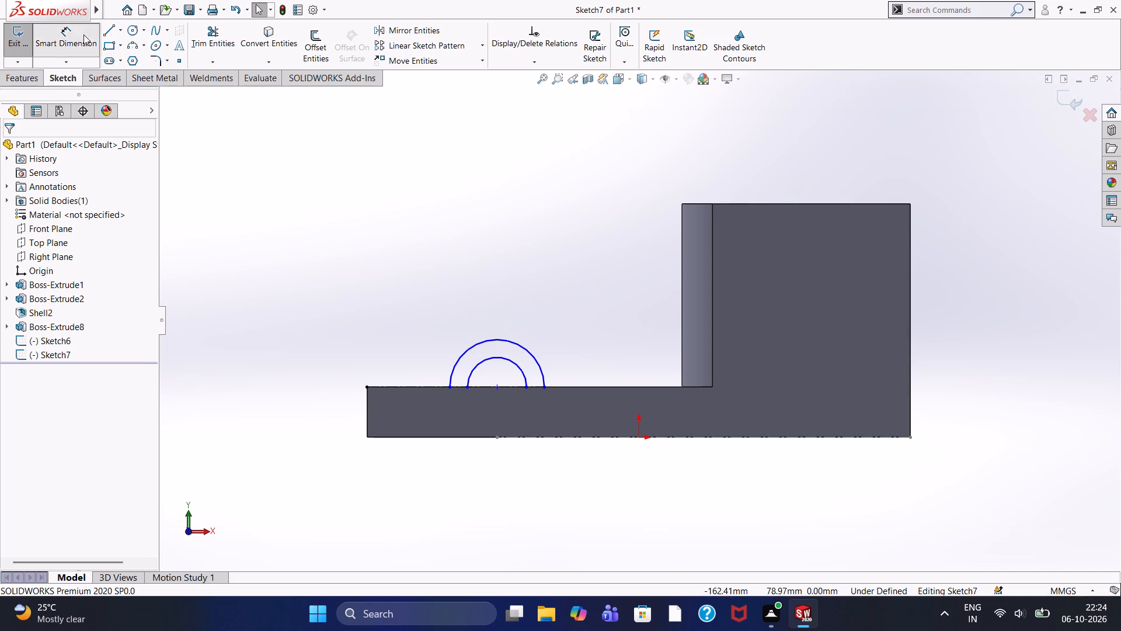
{"action": "left_click", "coordinate": [461, 360]}
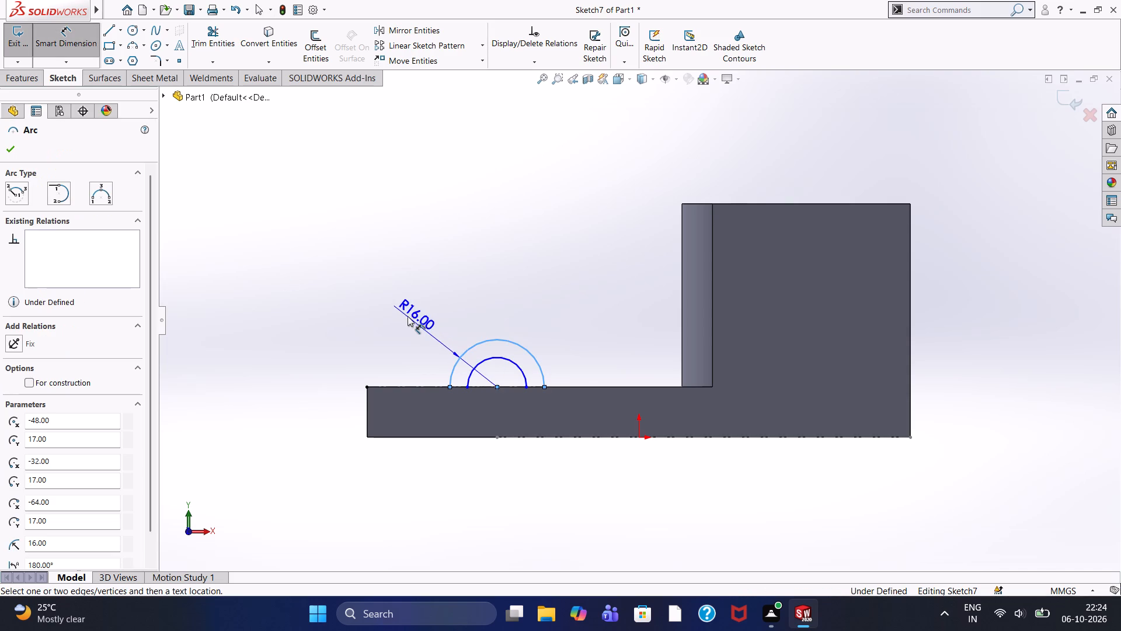
{"action": "left_click", "coordinate": [403, 314]}
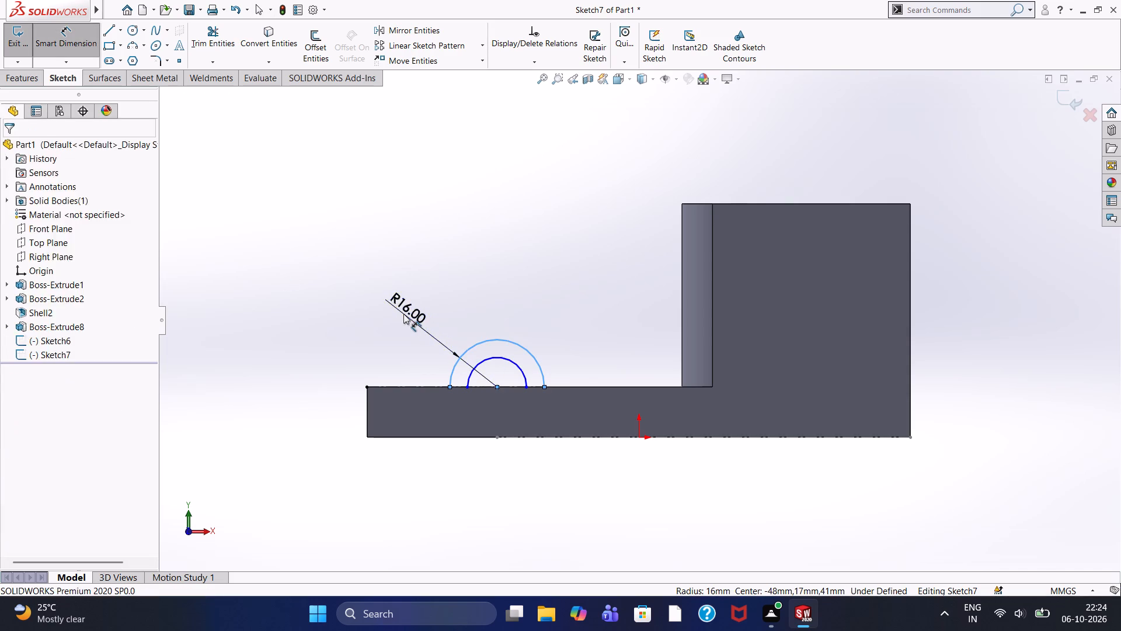
{"action": "type", "text": "15"}
{"action": "key", "text": "Return"}
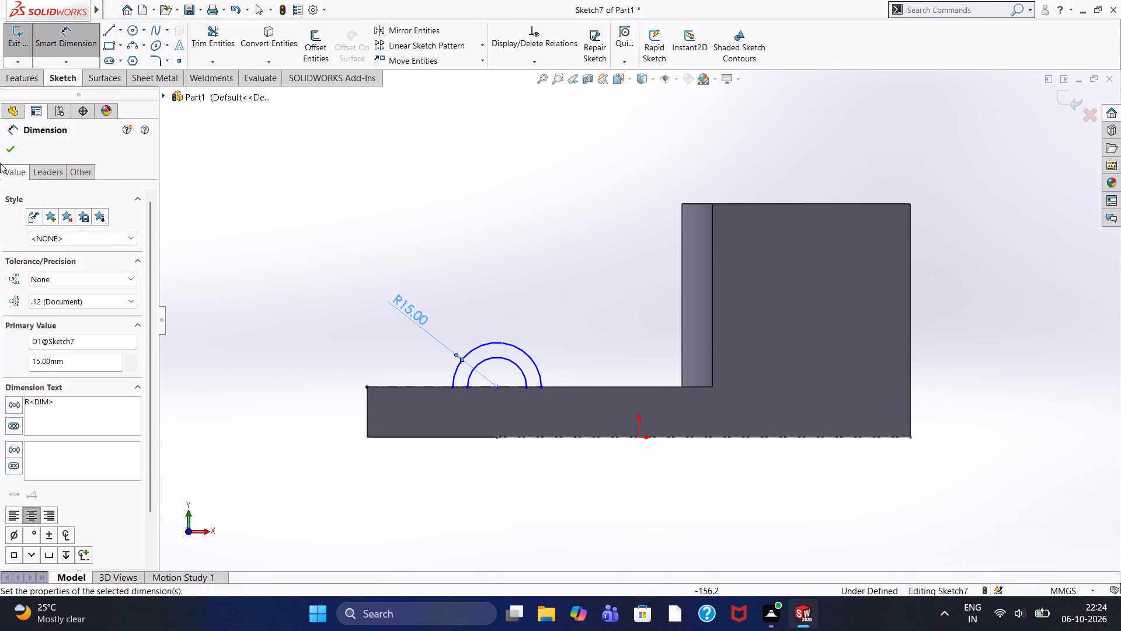
{"action": "left_click", "coordinate": [12, 151]}
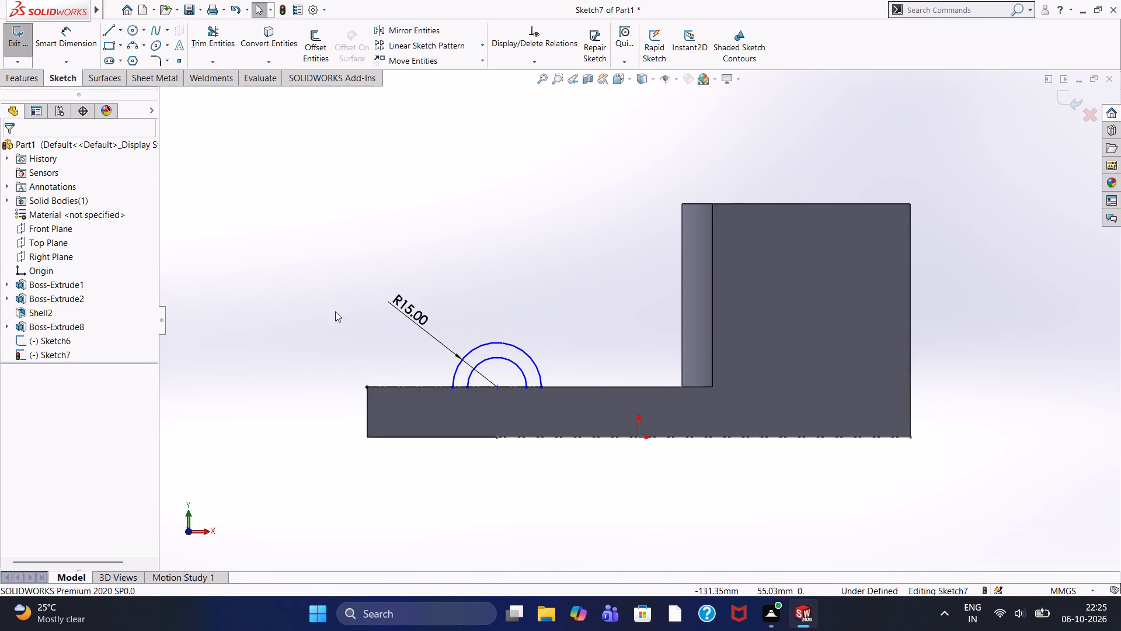
Set the outer semicircle's radius dimension to 16 mm.
{"action": "double_click", "coordinate": [410, 312]}
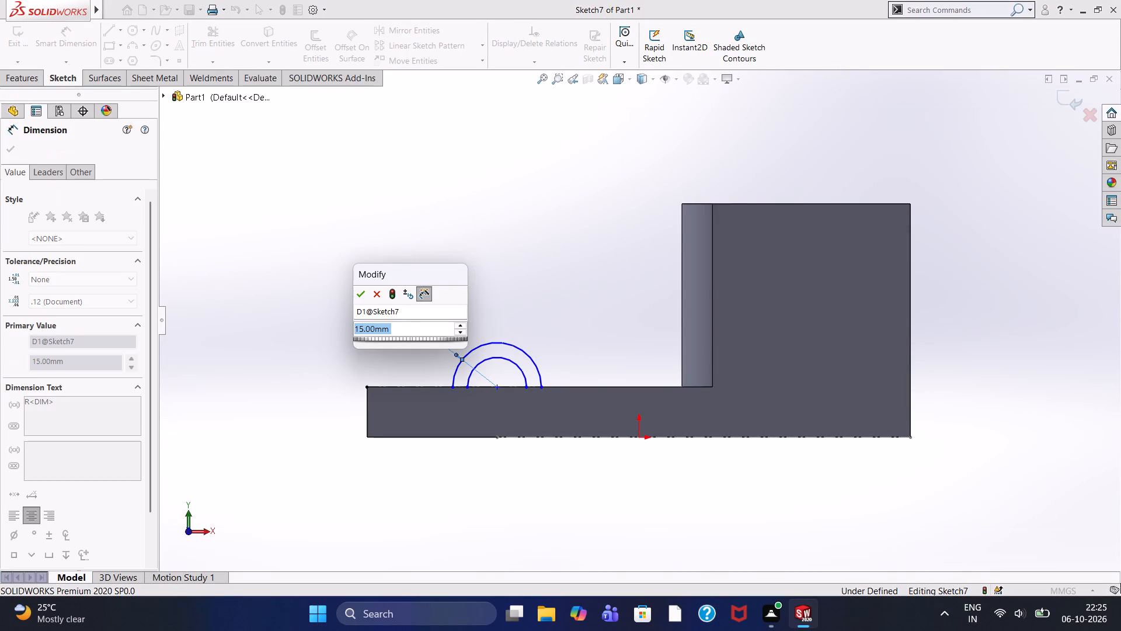
{"action": "type", "text": "16"}
{"action": "key", "text": "Return"}
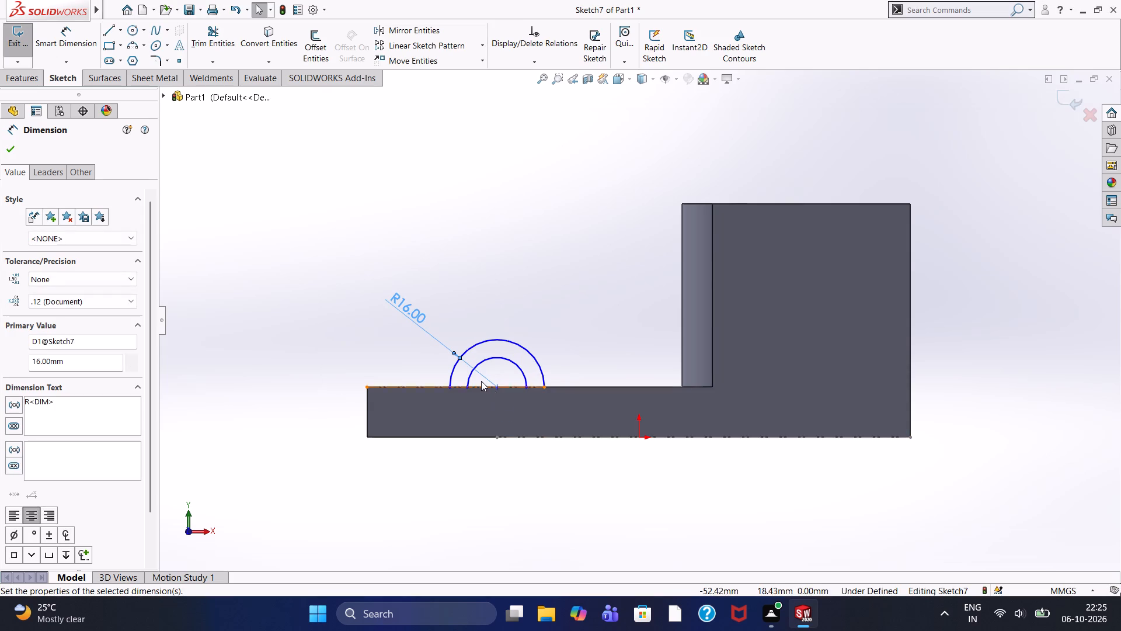
{"action": "left_click", "coordinate": [471, 374]}
{"action": "key", "text": "Escape"}
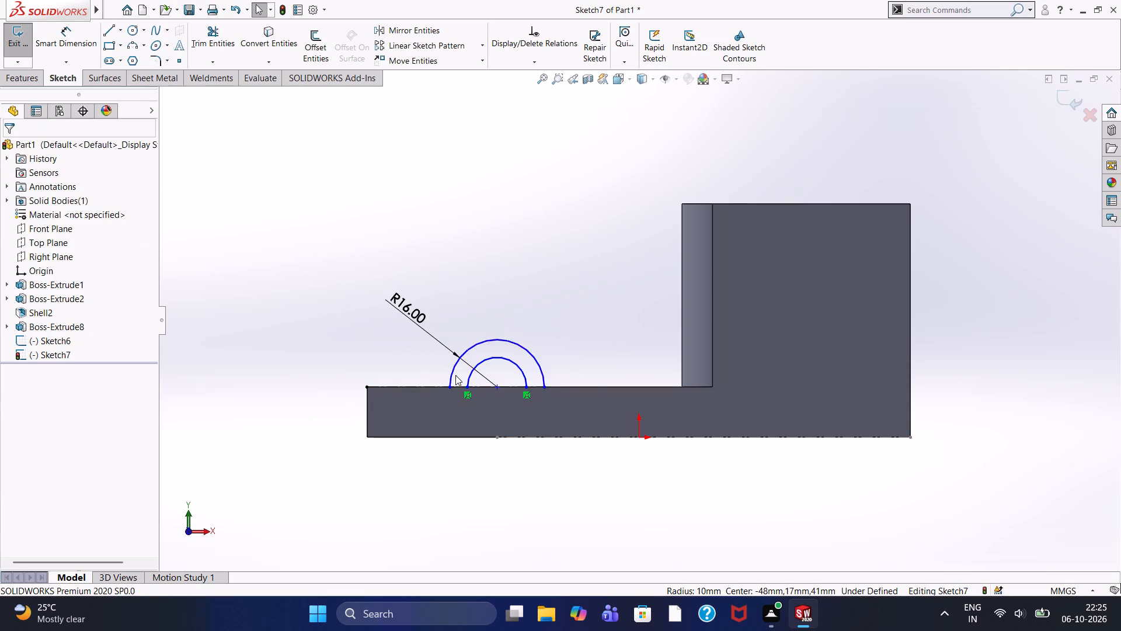
Dimension the inner semicircle's radius, accepting its current value.
{"action": "left_click", "coordinate": [74, 26]}
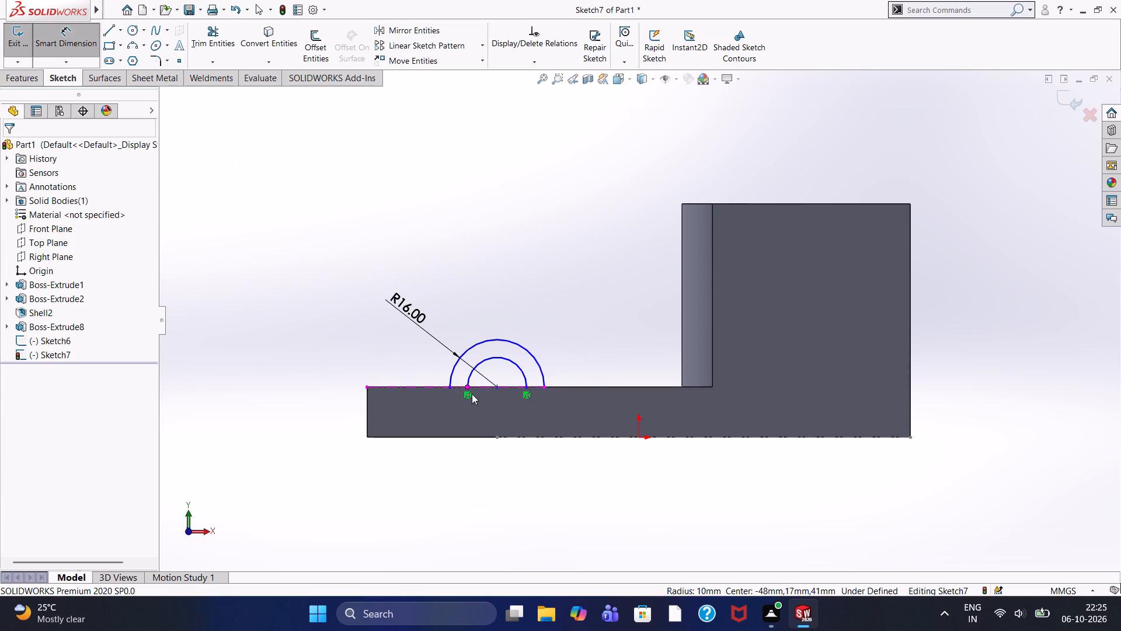
{"action": "left_click", "coordinate": [468, 372]}
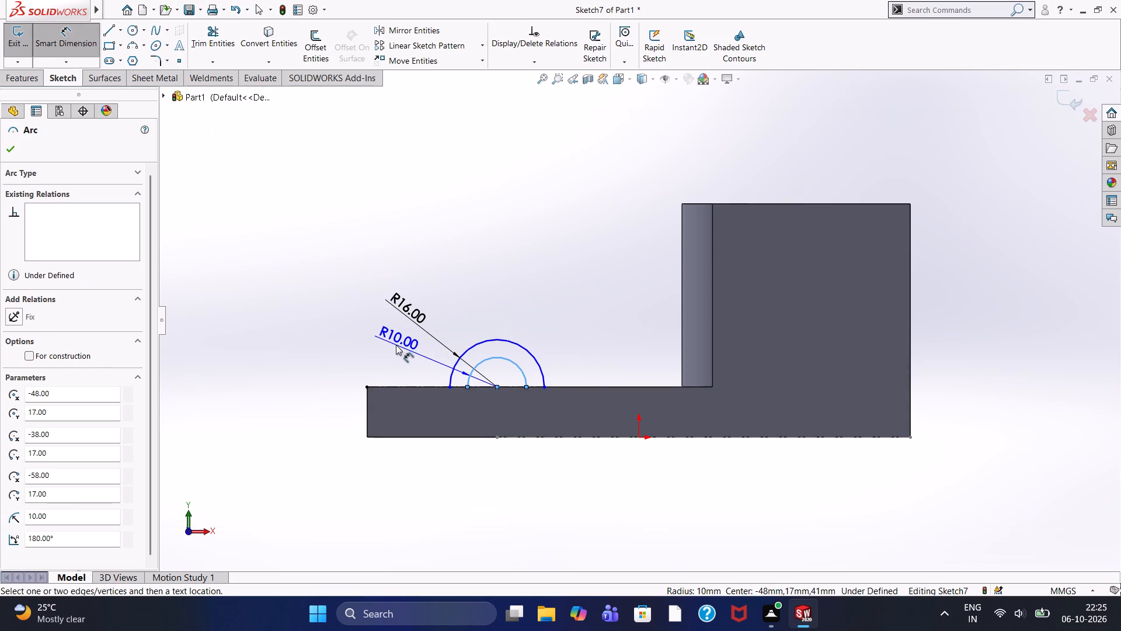
{"action": "left_click", "coordinate": [396, 345]}
{"action": "left_click", "coordinate": [343, 333]}
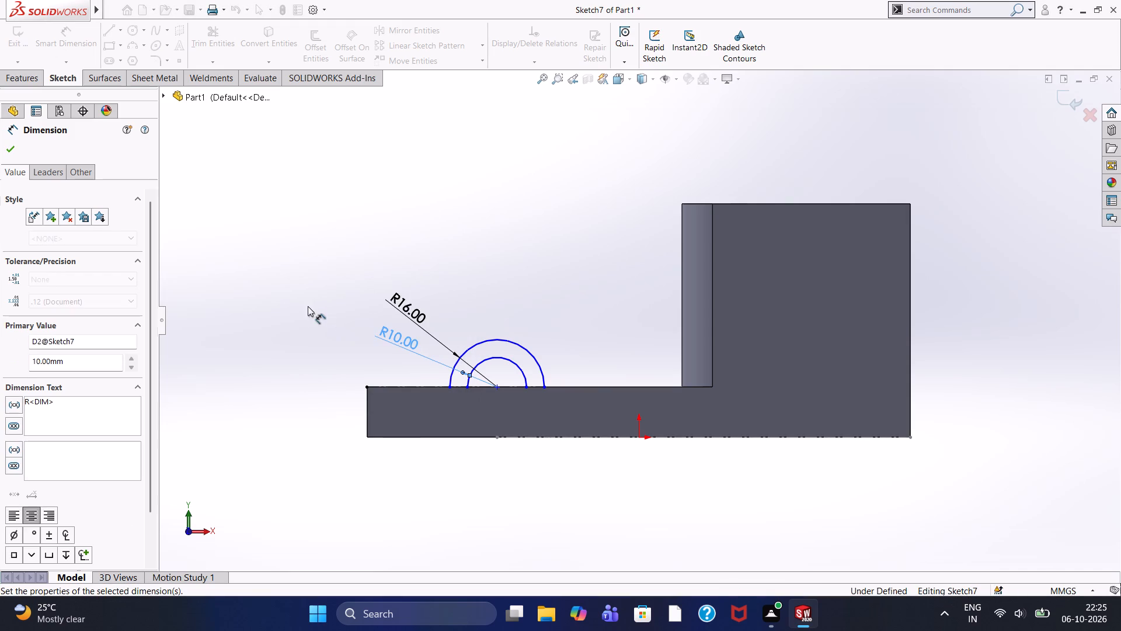
{"action": "left_click", "coordinate": [15, 151]}
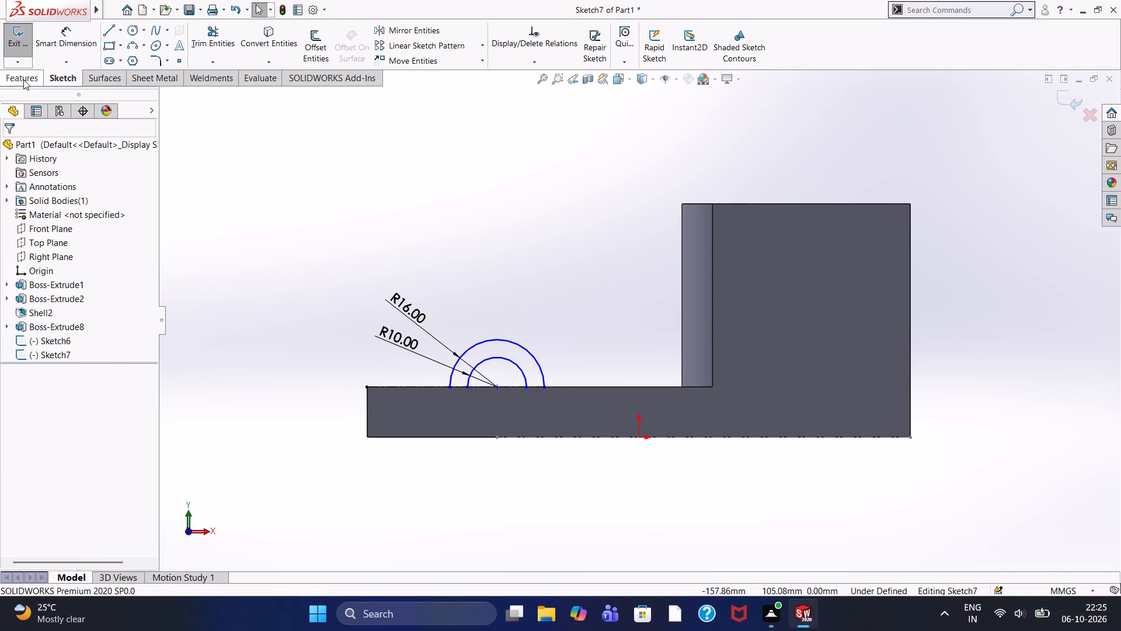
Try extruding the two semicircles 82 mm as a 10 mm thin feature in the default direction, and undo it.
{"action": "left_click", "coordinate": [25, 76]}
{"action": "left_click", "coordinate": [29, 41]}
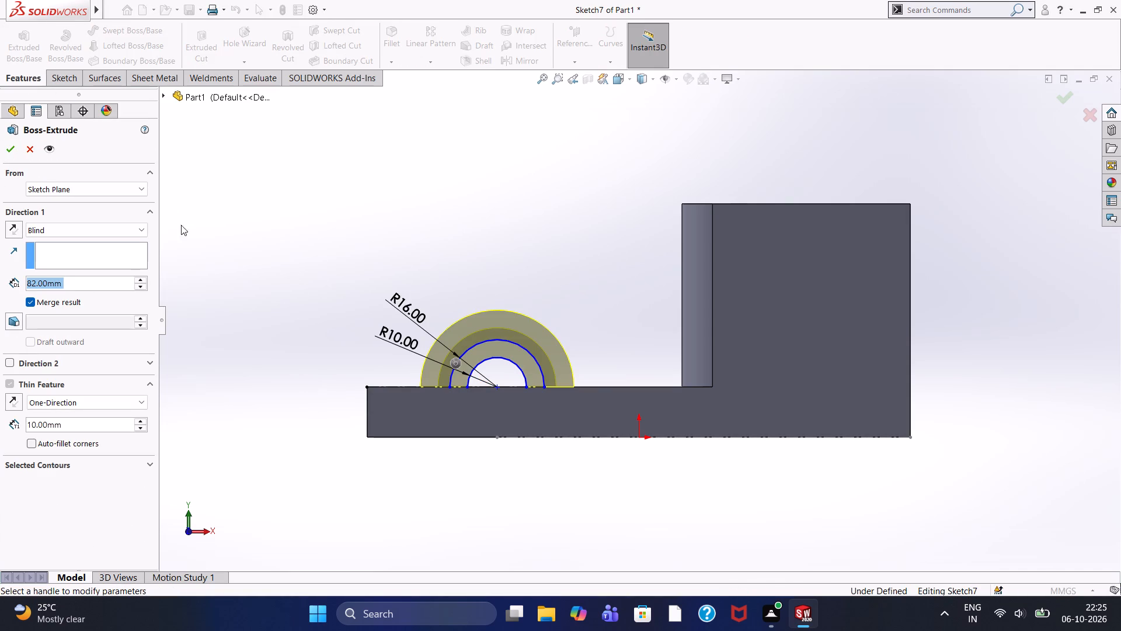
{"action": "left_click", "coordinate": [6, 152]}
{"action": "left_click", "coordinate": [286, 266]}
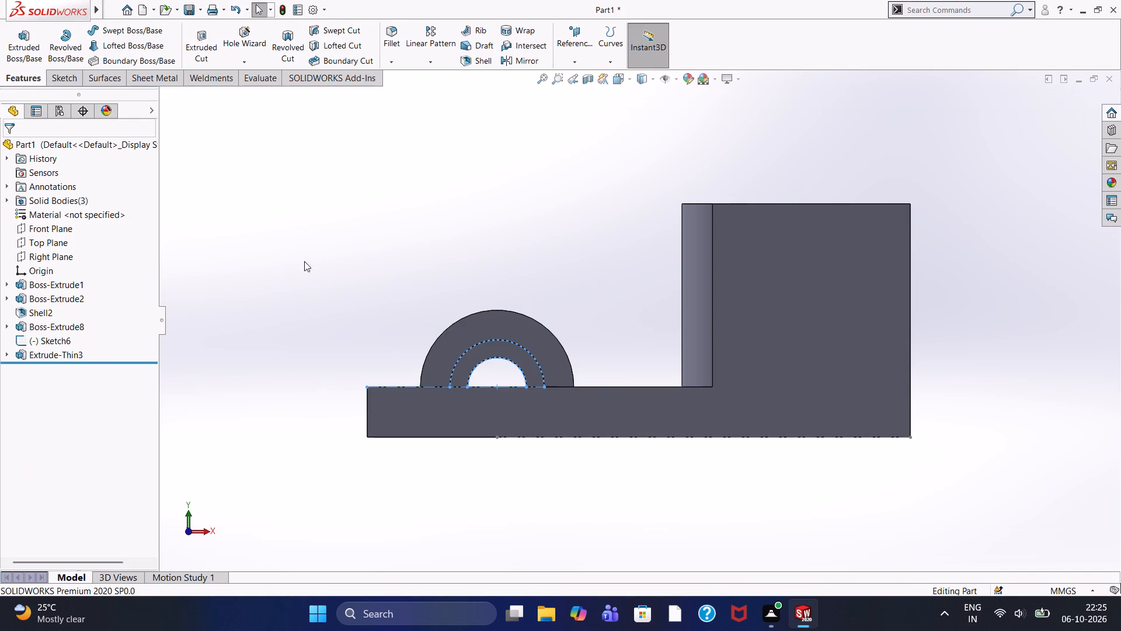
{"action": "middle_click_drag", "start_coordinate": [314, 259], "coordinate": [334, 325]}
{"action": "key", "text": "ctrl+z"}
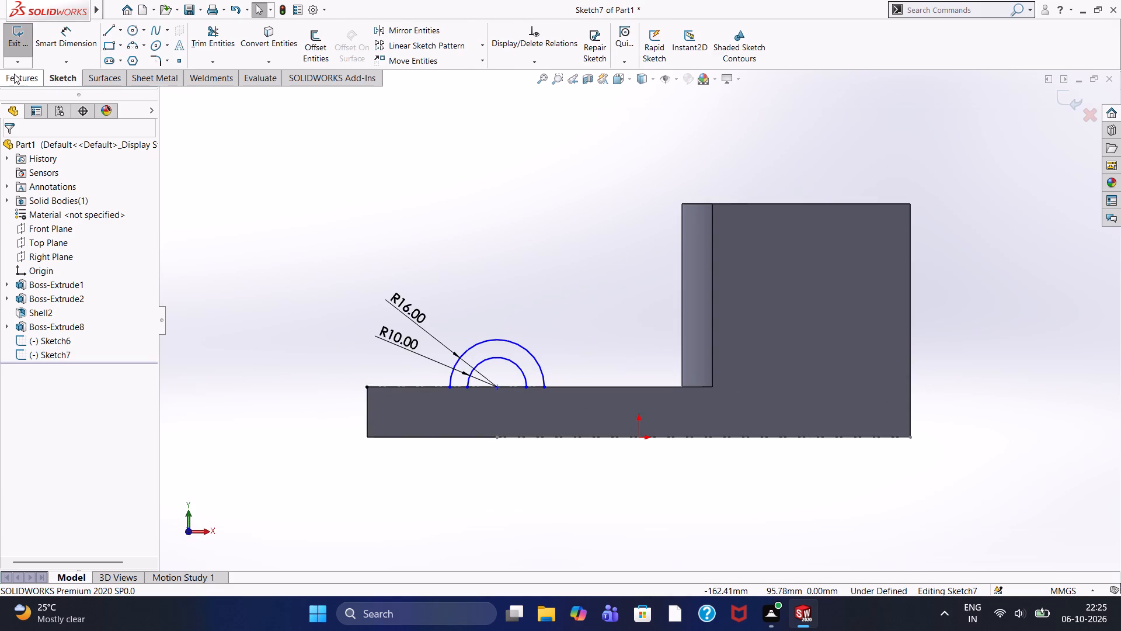
Extrude the two semicircles 82 mm in the reversed direction, across the plate, as a 10 mm one-direction thin feature.
{"action": "left_click", "coordinate": [14, 74]}
{"action": "left_click", "coordinate": [14, 36]}
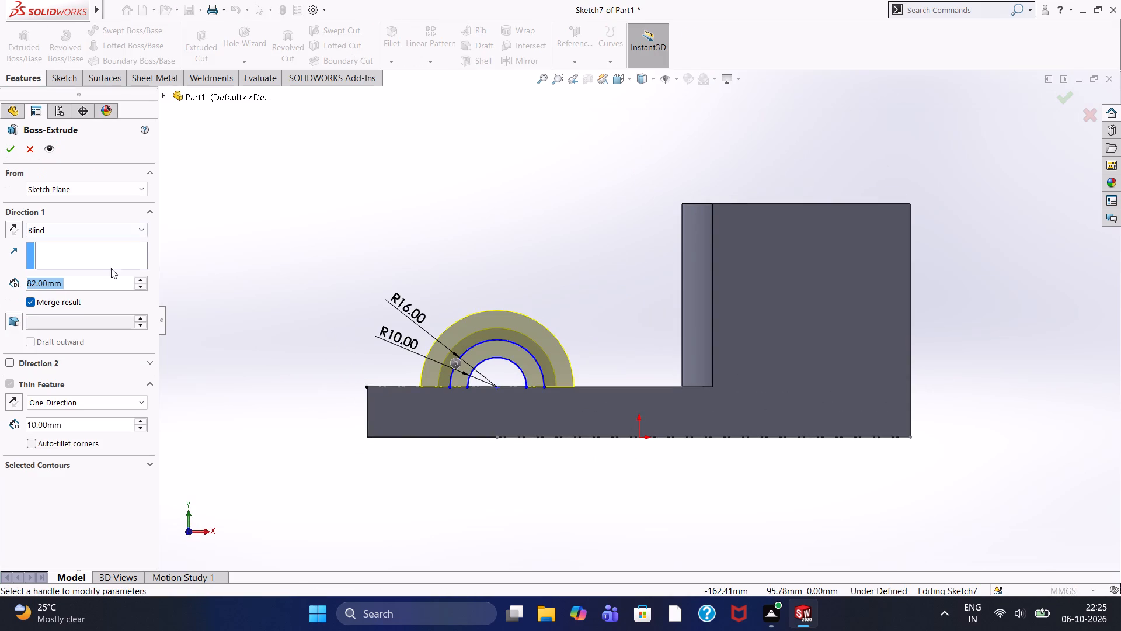
{"action": "middle_click_drag", "start_coordinate": [314, 214], "coordinate": [366, 345]}
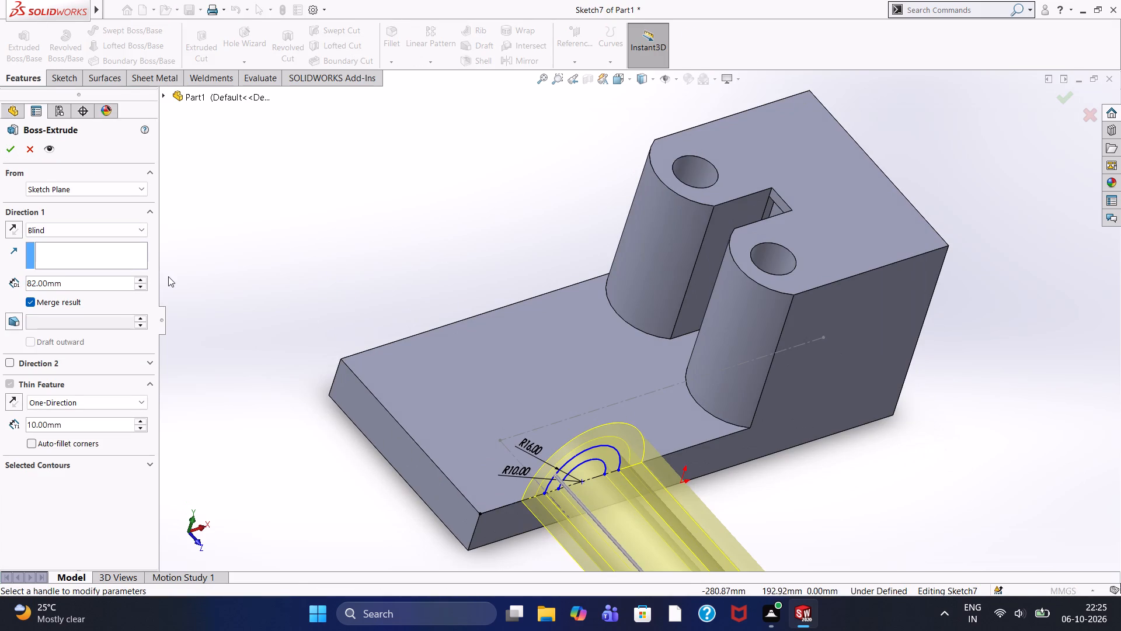
{"action": "left_click", "coordinate": [14, 232]}
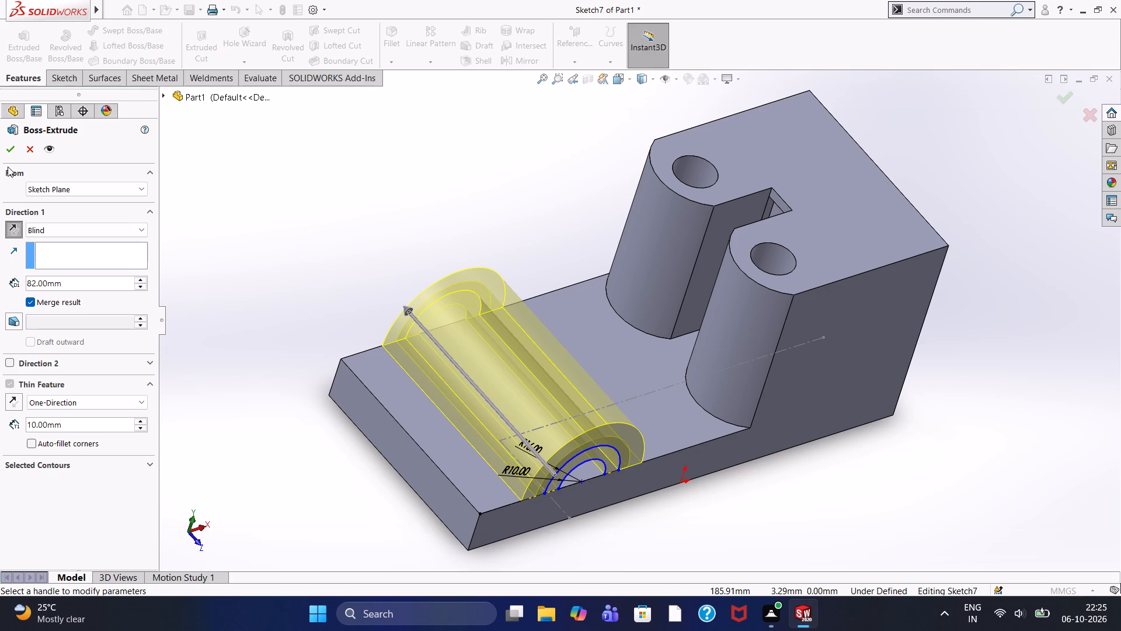
{"action": "left_click", "coordinate": [10, 147]}
{"action": "left_click", "coordinate": [303, 275]}
On the plate's long side face, sketch a closed 20 mm wide rectangle from the arch's inner endpoints down to the plate's bottom edge.
{"action": "middle_click_drag", "start_coordinate": [308, 273], "coordinate": [281, 206]}
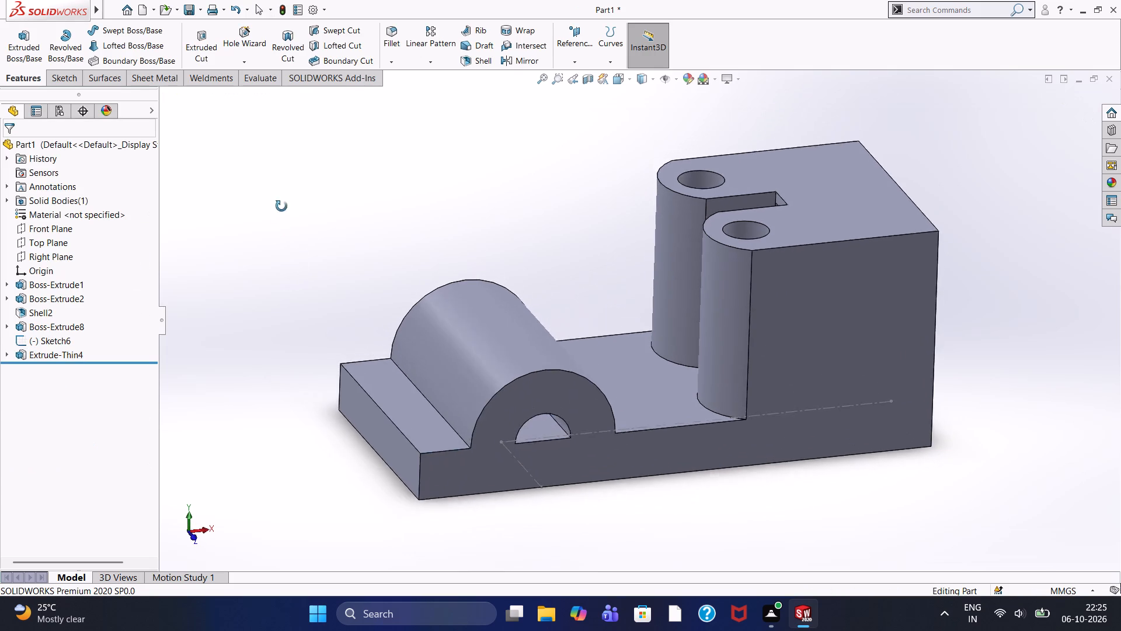
{"action": "middle_click_drag", "start_coordinate": [281, 206], "coordinate": [278, 186]}
{"action": "middle_click_drag", "start_coordinate": [277, 184], "coordinate": [220, 147]}
{"action": "middle_click_drag", "start_coordinate": [349, 221], "coordinate": [395, 211]}
{"action": "left_click", "coordinate": [473, 413]}
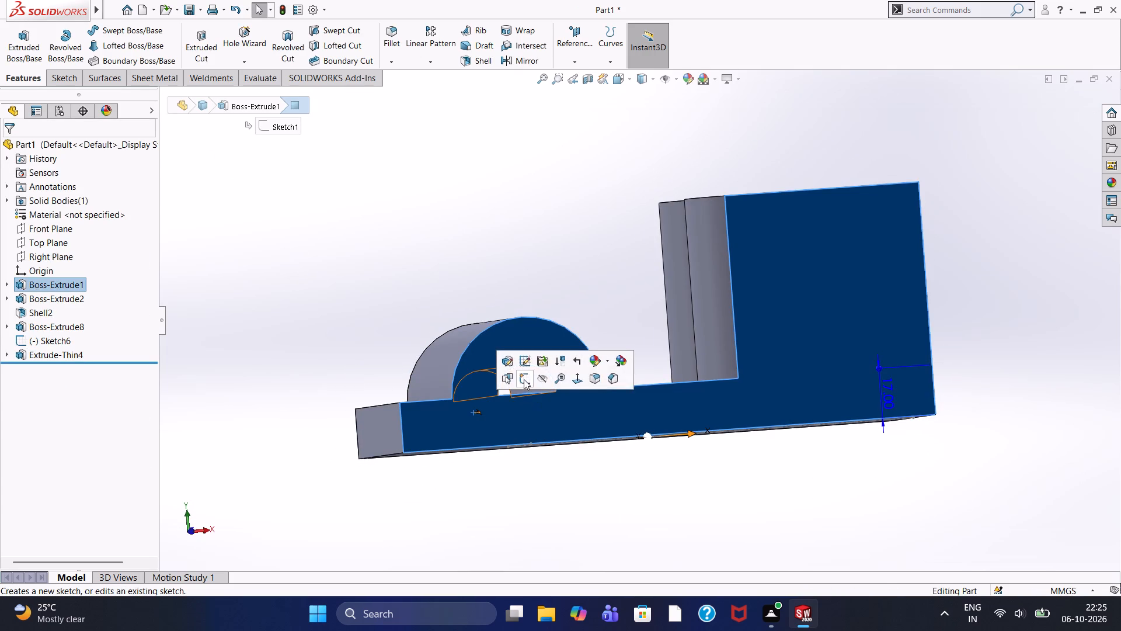
{"action": "left_click", "coordinate": [523, 377]}
{"action": "key", "text": "ctrl+8"}
{"action": "left_click", "coordinate": [375, 269]}
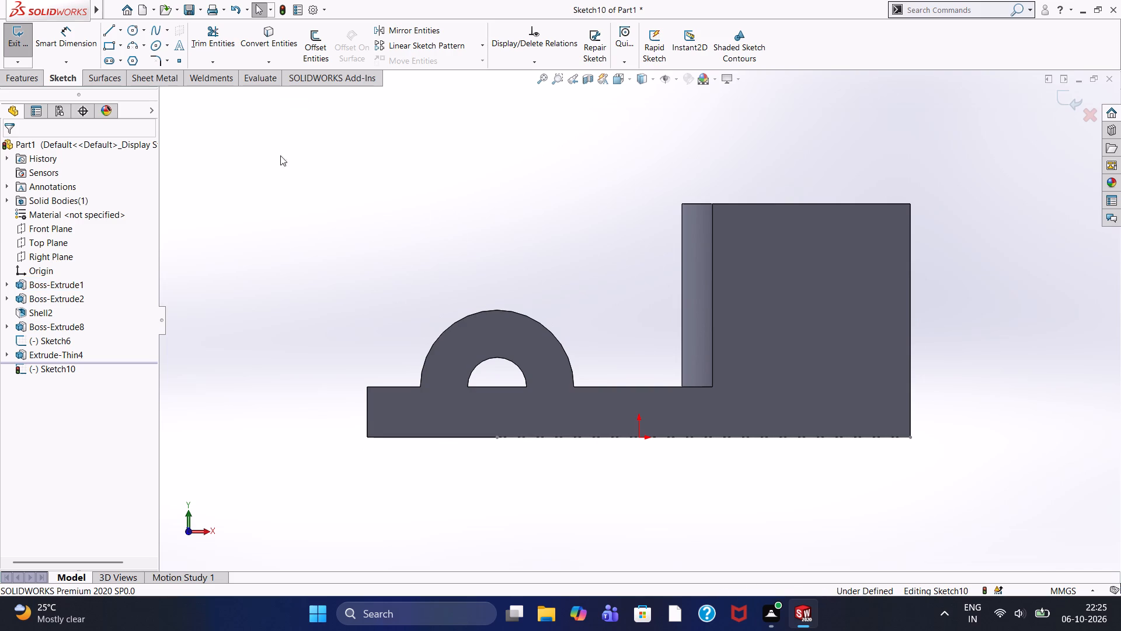
{"action": "left_click", "coordinate": [109, 28]}
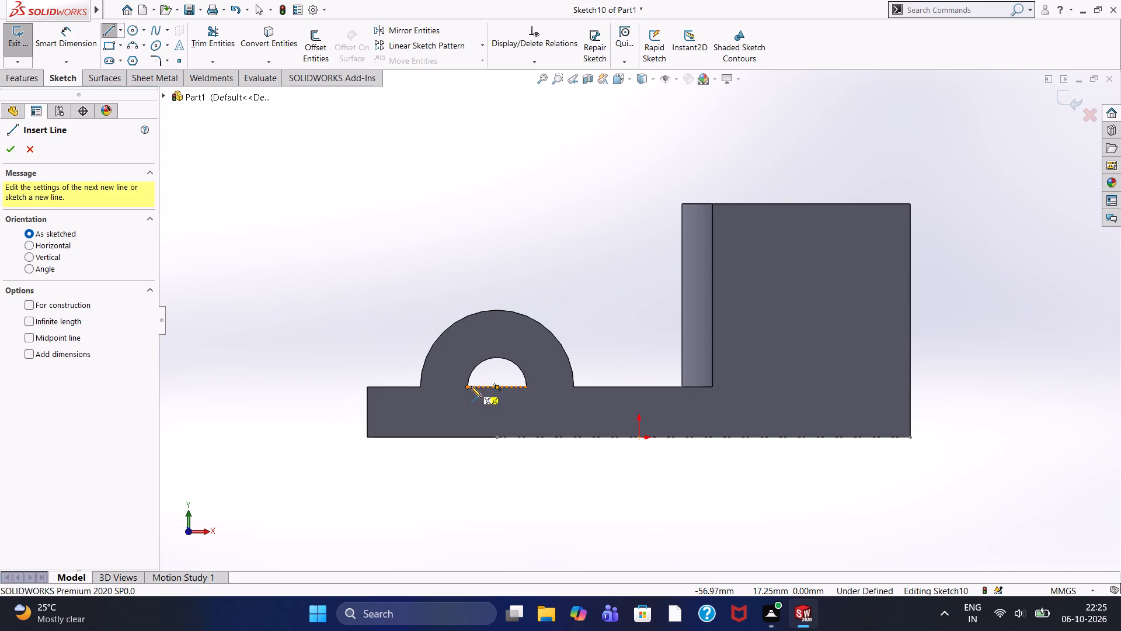
{"action": "left_click", "coordinate": [470, 387]}
{"action": "left_click", "coordinate": [469, 437]}
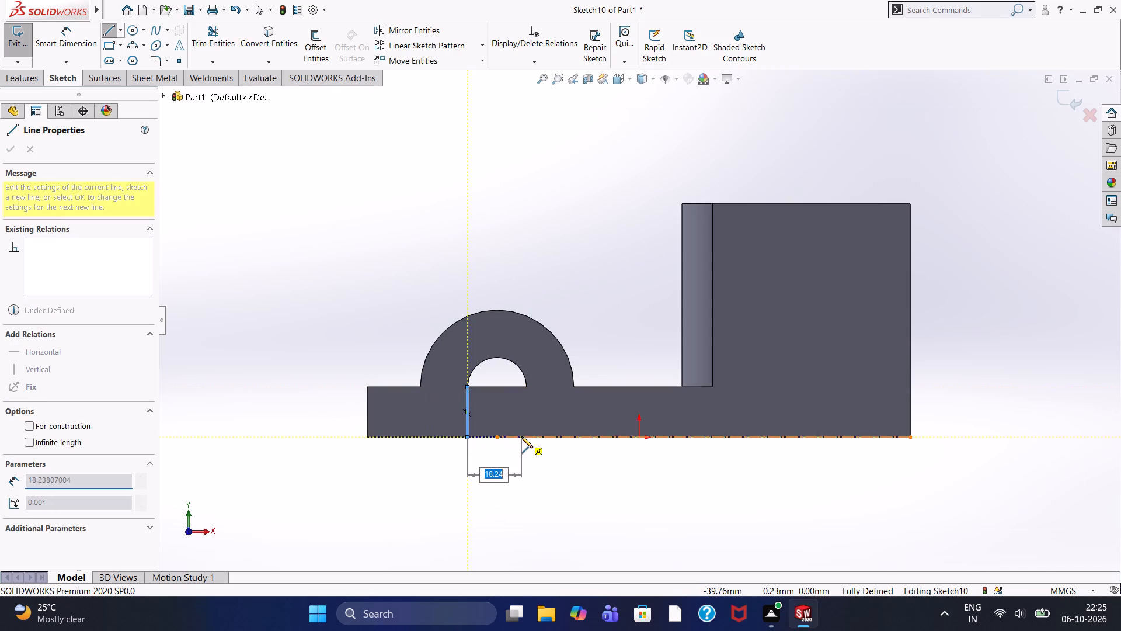
{"action": "left_click", "coordinate": [527, 436]}
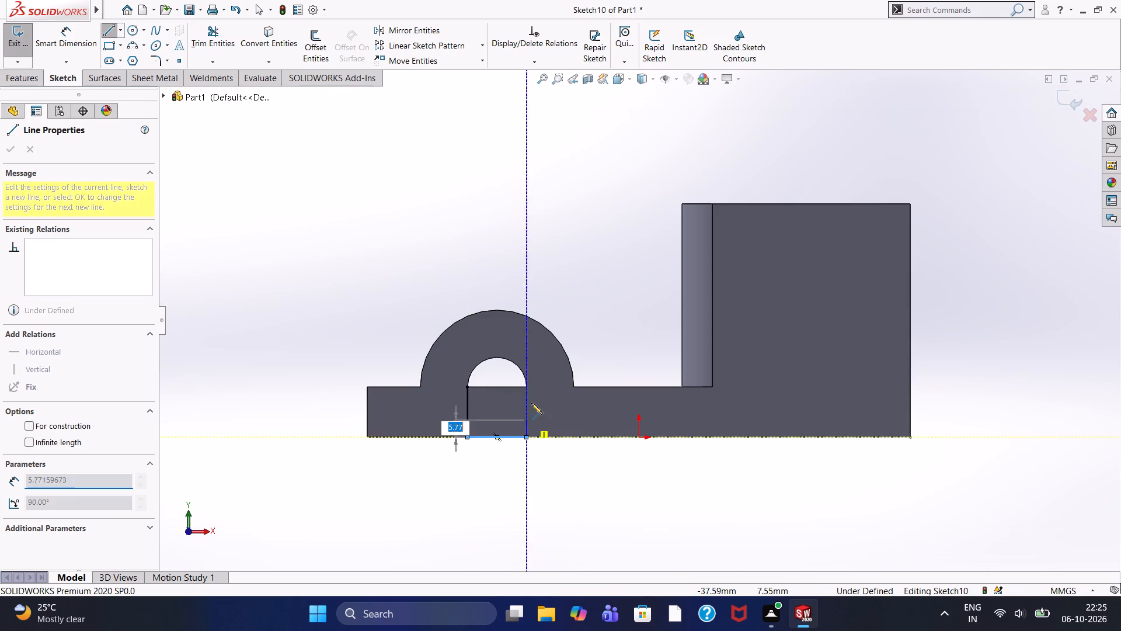
{"action": "left_click", "coordinate": [525, 387]}
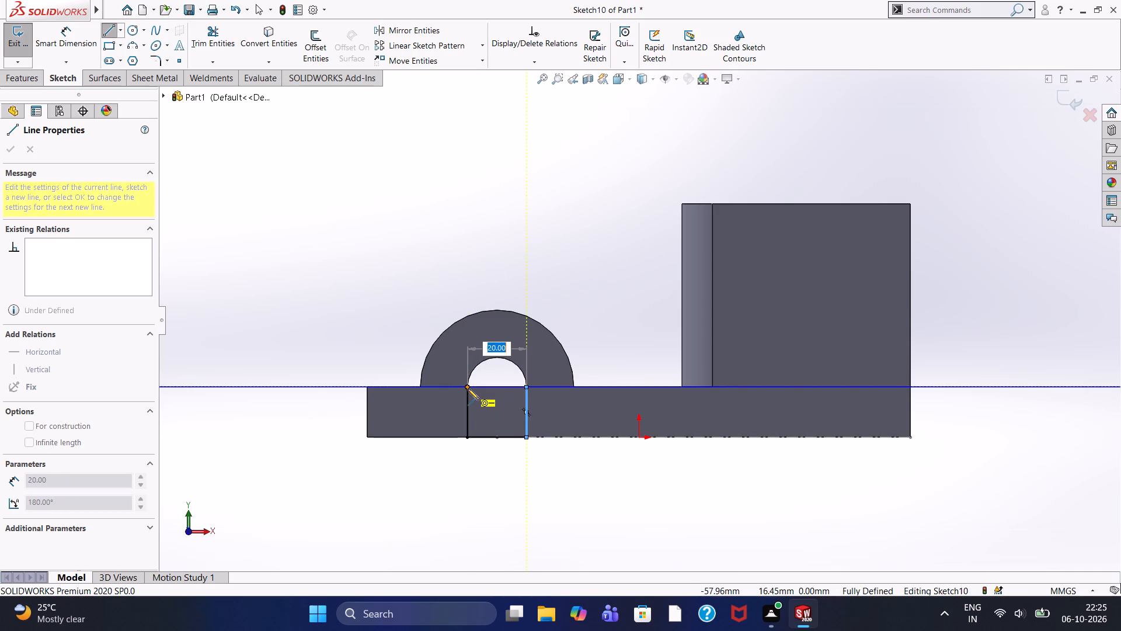
{"action": "left_click", "coordinate": [466, 386]}
{"action": "right_click", "coordinate": [353, 255]}
{"action": "left_click", "coordinate": [375, 268]}
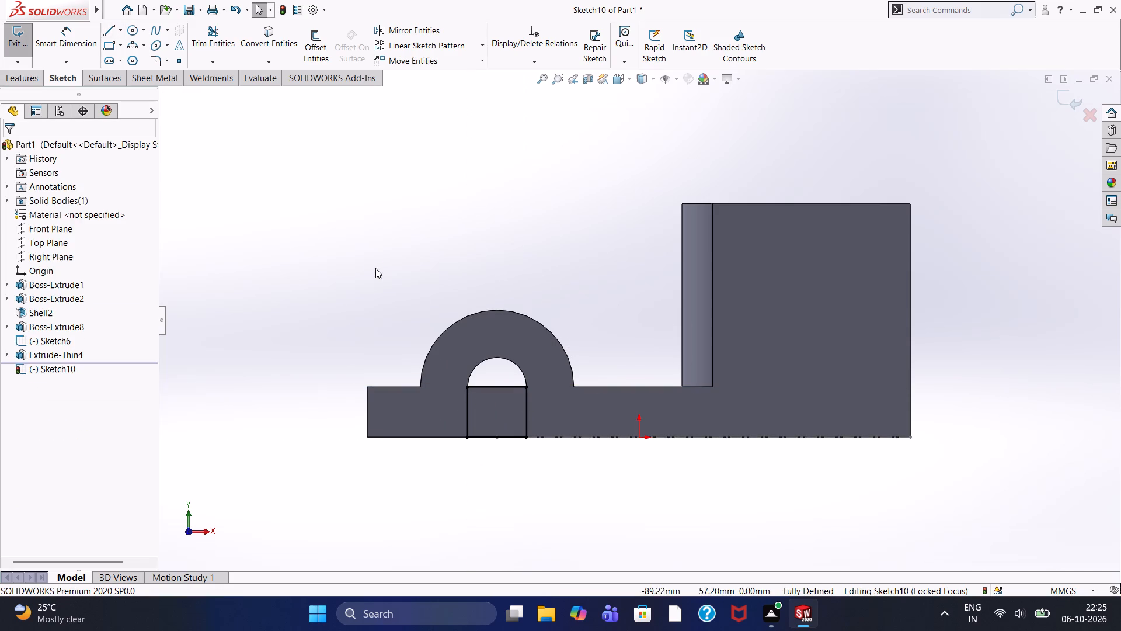
Cut the rectangle beneath the arch Through All across the base plate.
{"action": "left_click", "coordinate": [16, 74]}
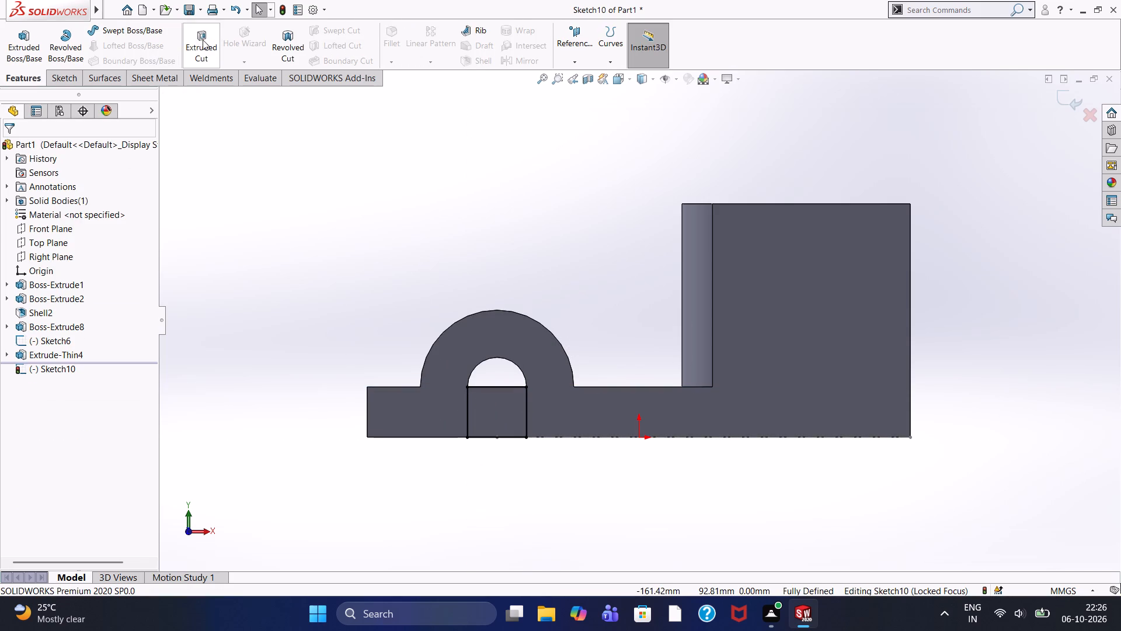
{"action": "left_click", "coordinate": [203, 40]}
{"action": "left_click", "coordinate": [74, 228]}
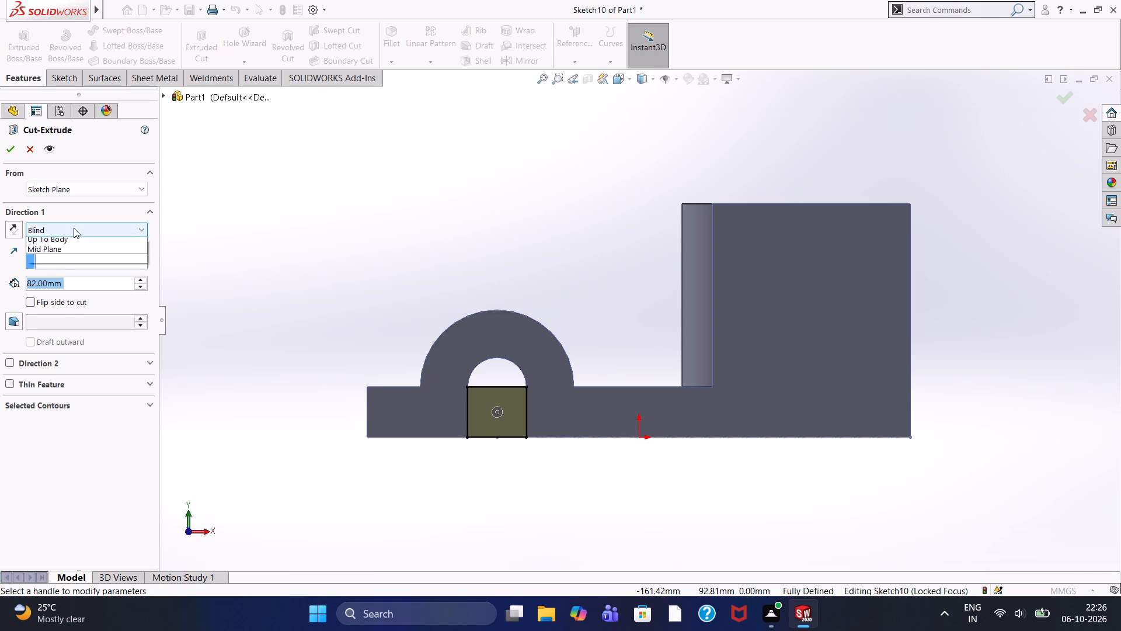
{"action": "left_click", "coordinate": [76, 255]}
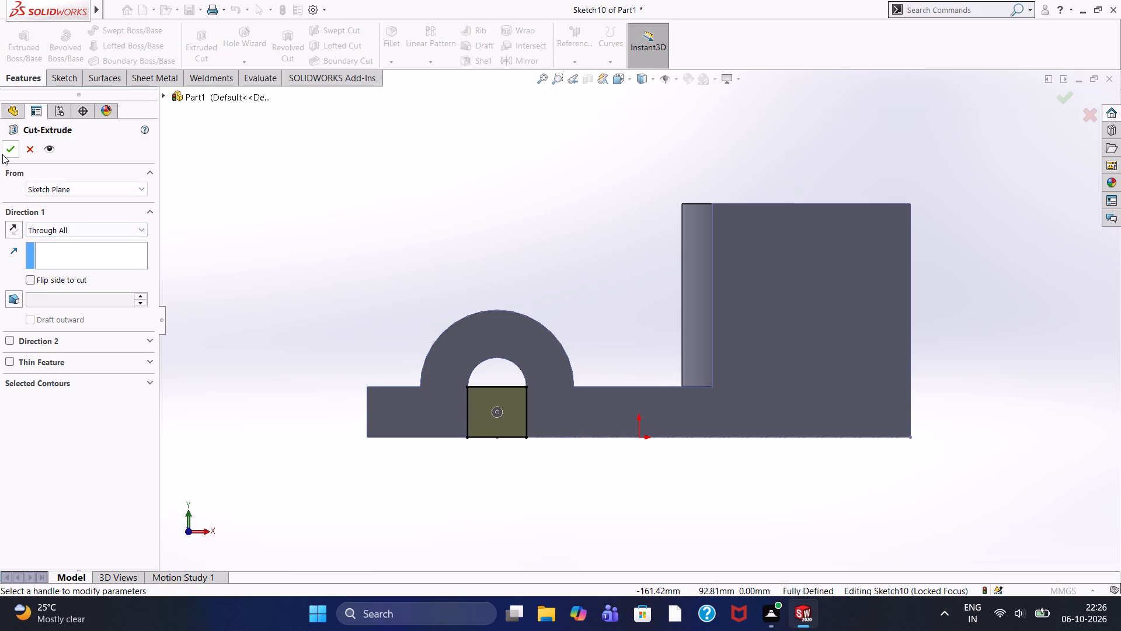
{"action": "middle_click_drag", "start_coordinate": [469, 297], "coordinate": [484, 403]}
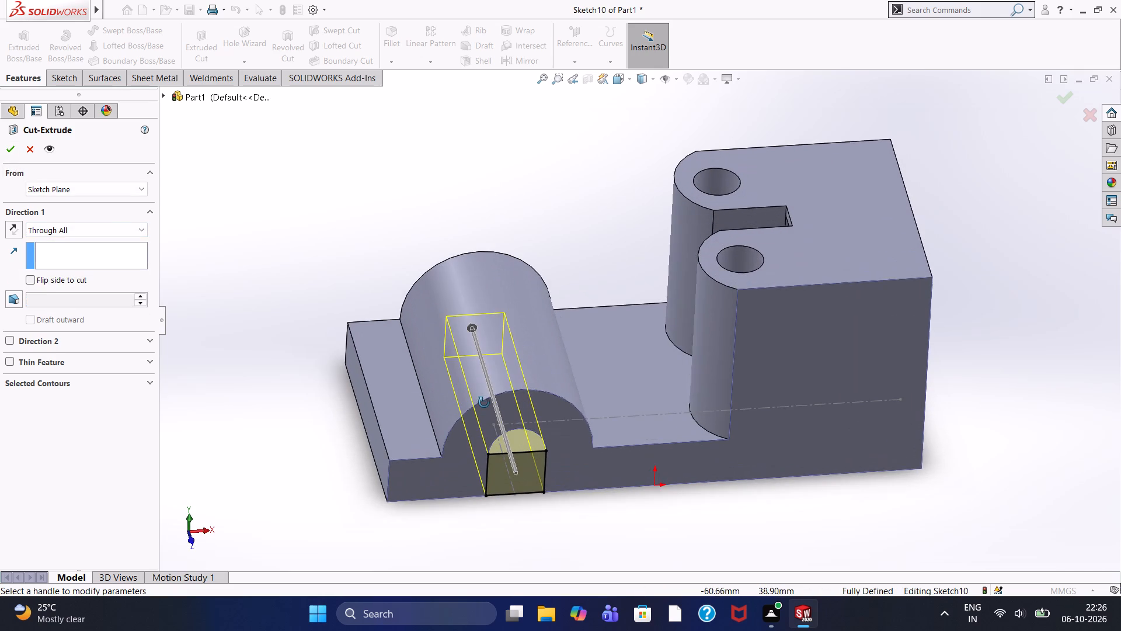
{"action": "middle_click_drag", "start_coordinate": [484, 403], "coordinate": [484, 404]}
{"action": "left_click", "coordinate": [7, 150]}
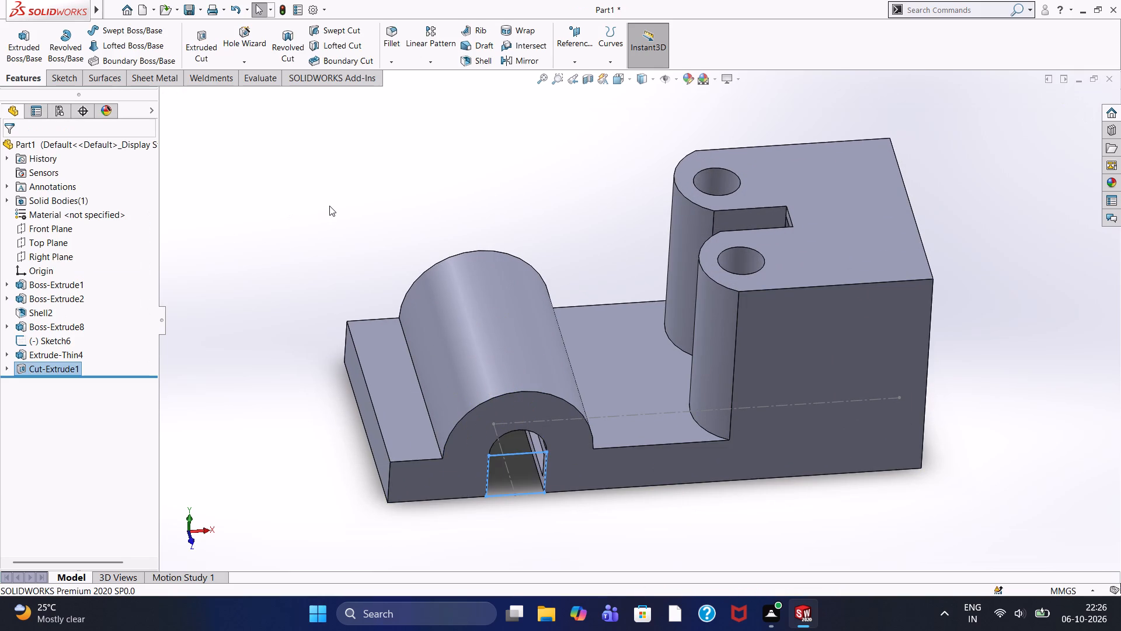
{"action": "left_click", "coordinate": [329, 206]}
Examine the half-round boss and the opening beneath it from several angles and face-on.
{"action": "middle_click_drag", "start_coordinate": [345, 199], "coordinate": [328, 99]}
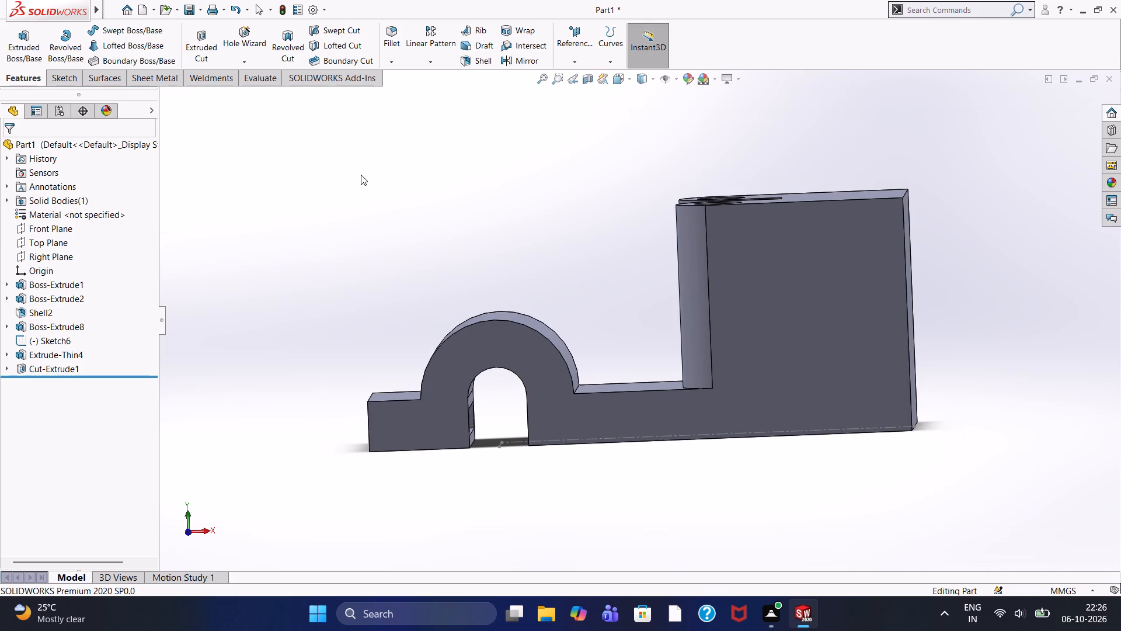
{"action": "middle_click_drag", "start_coordinate": [361, 175], "coordinate": [421, 220]}
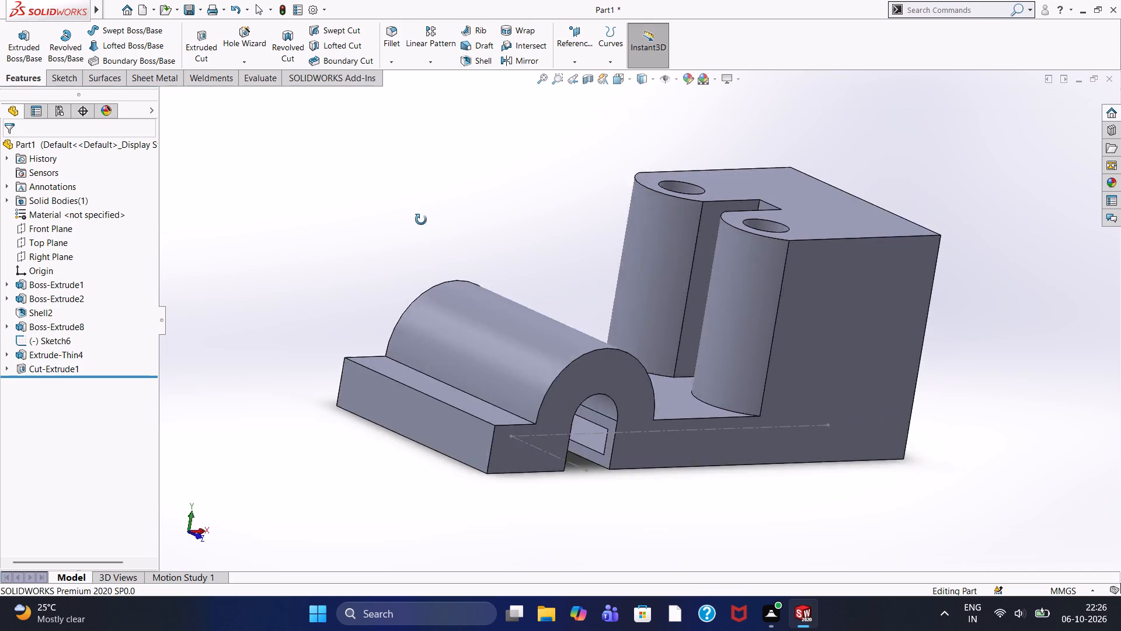
{"action": "middle_click_drag", "start_coordinate": [421, 220], "coordinate": [395, 253]}
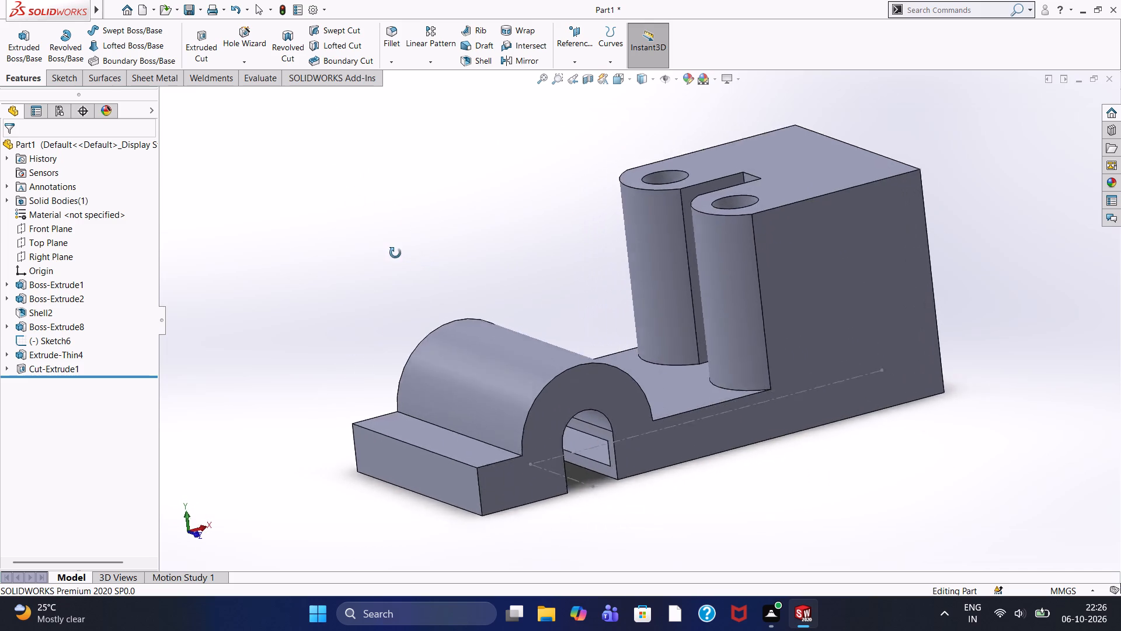
{"action": "middle_click_drag", "start_coordinate": [395, 253], "coordinate": [360, 241]}
{"action": "middle_click_drag", "start_coordinate": [516, 212], "coordinate": [528, 225]}
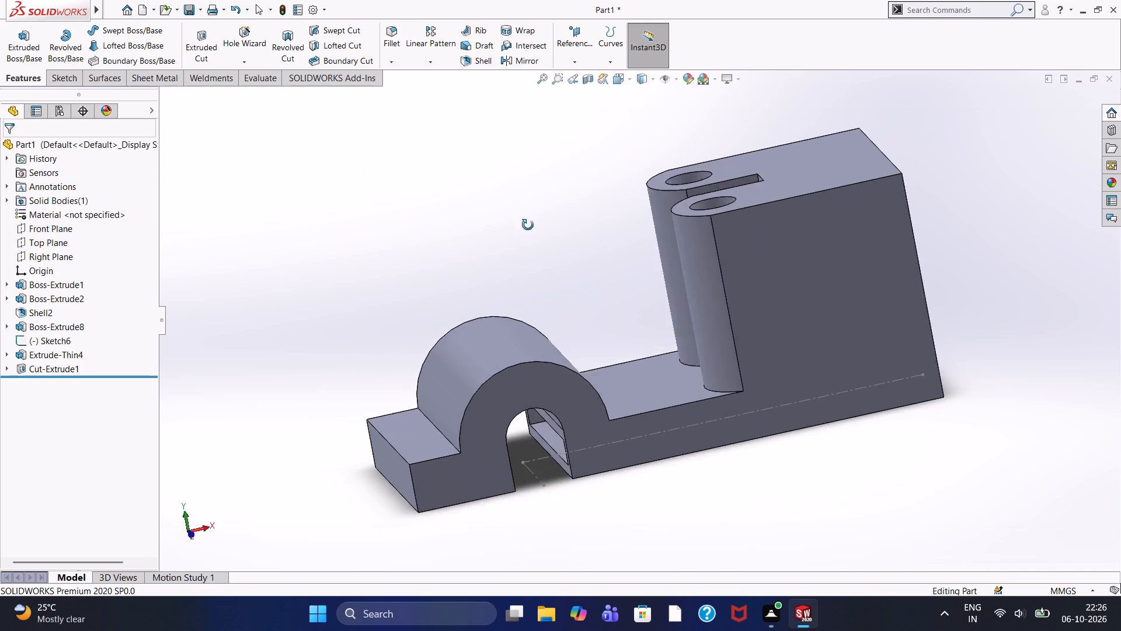
{"action": "middle_click_drag", "start_coordinate": [528, 225], "coordinate": [513, 203]}
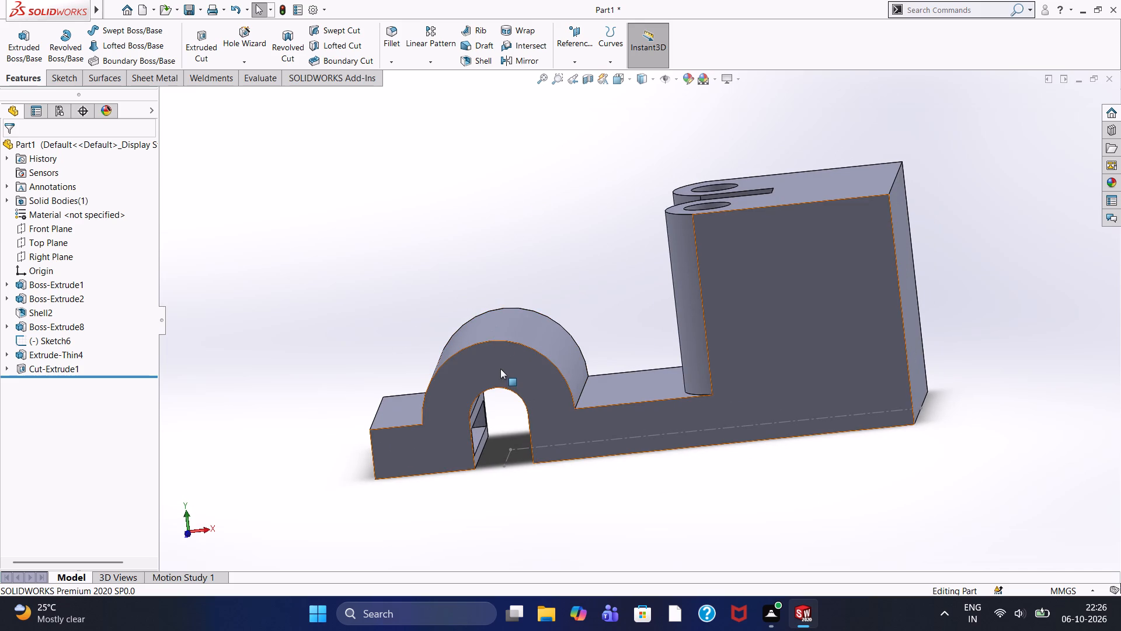
{"action": "left_click", "coordinate": [500, 364]}
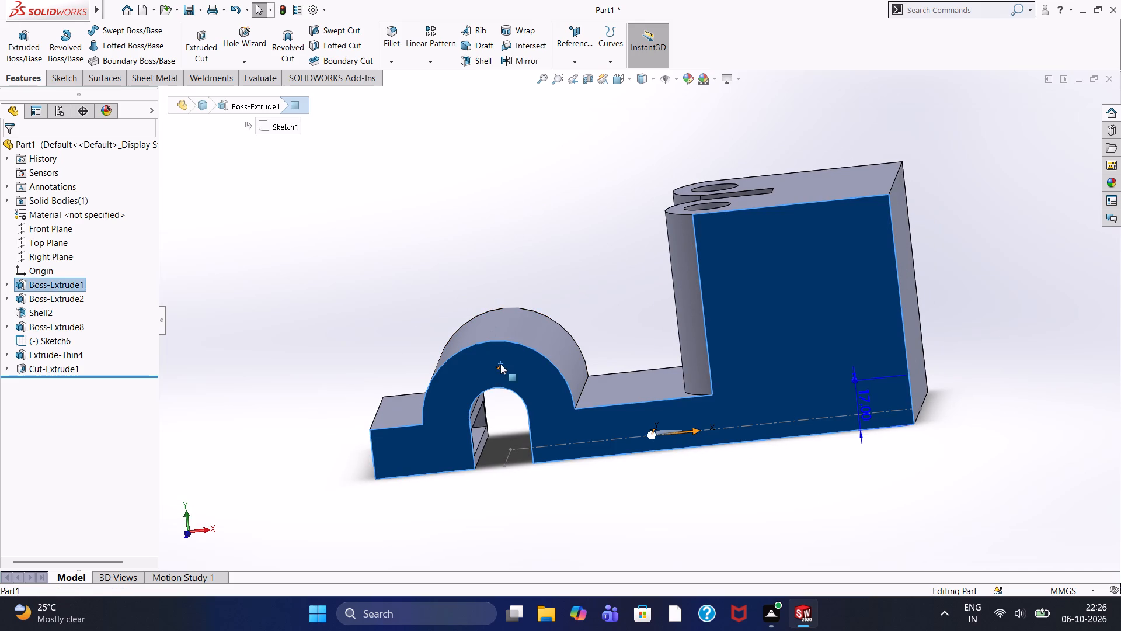
{"action": "key", "text": "ctrl+8"}
{"action": "left_click", "coordinate": [470, 223]}
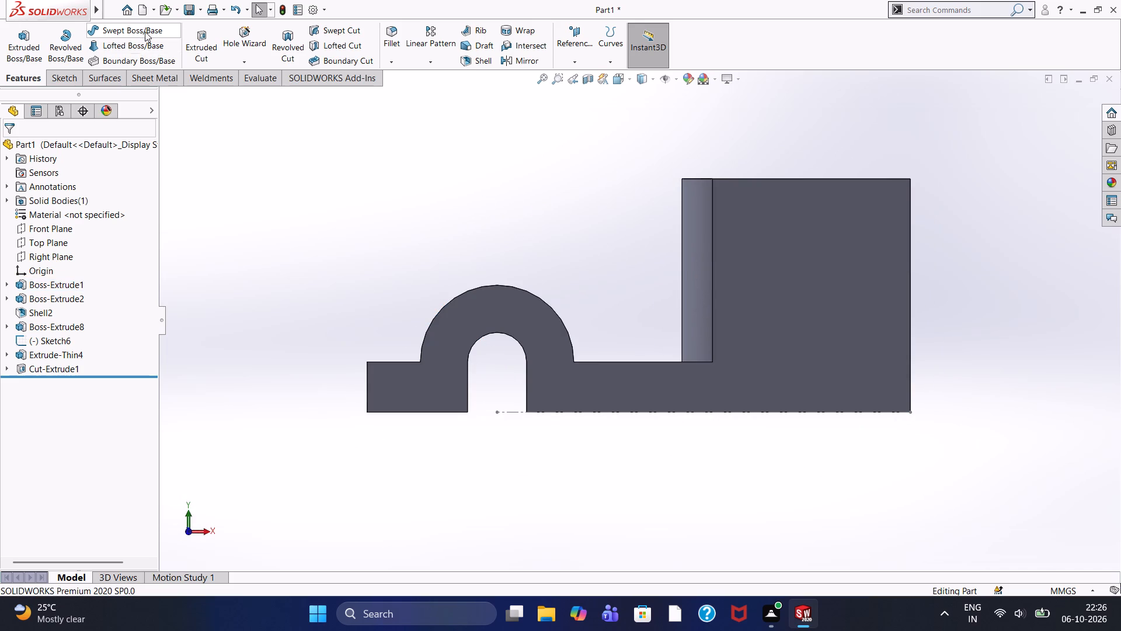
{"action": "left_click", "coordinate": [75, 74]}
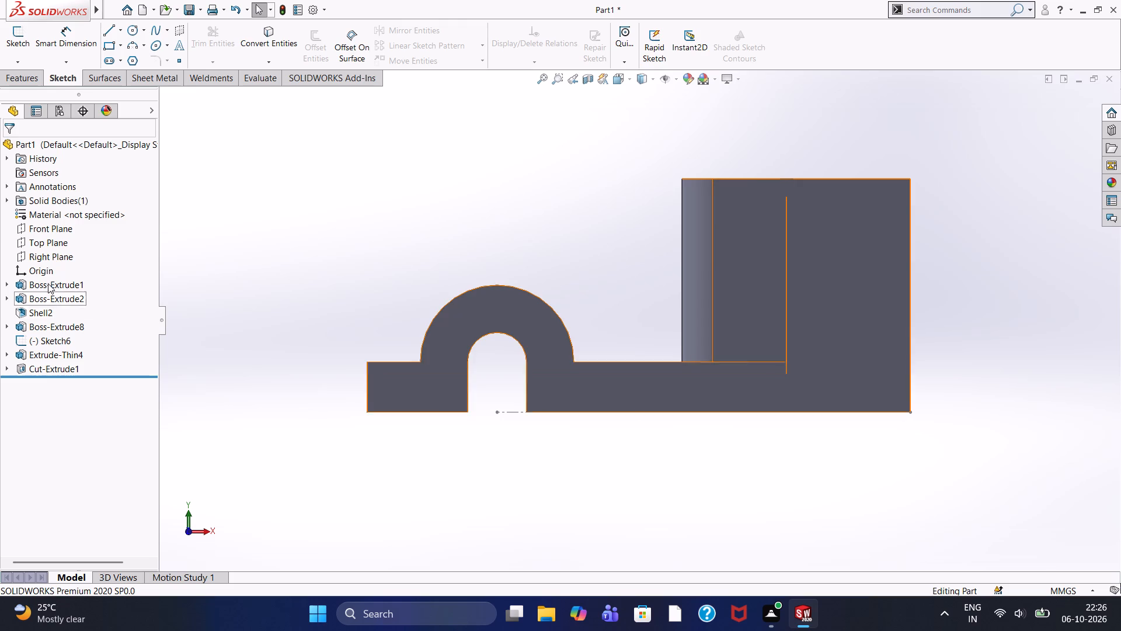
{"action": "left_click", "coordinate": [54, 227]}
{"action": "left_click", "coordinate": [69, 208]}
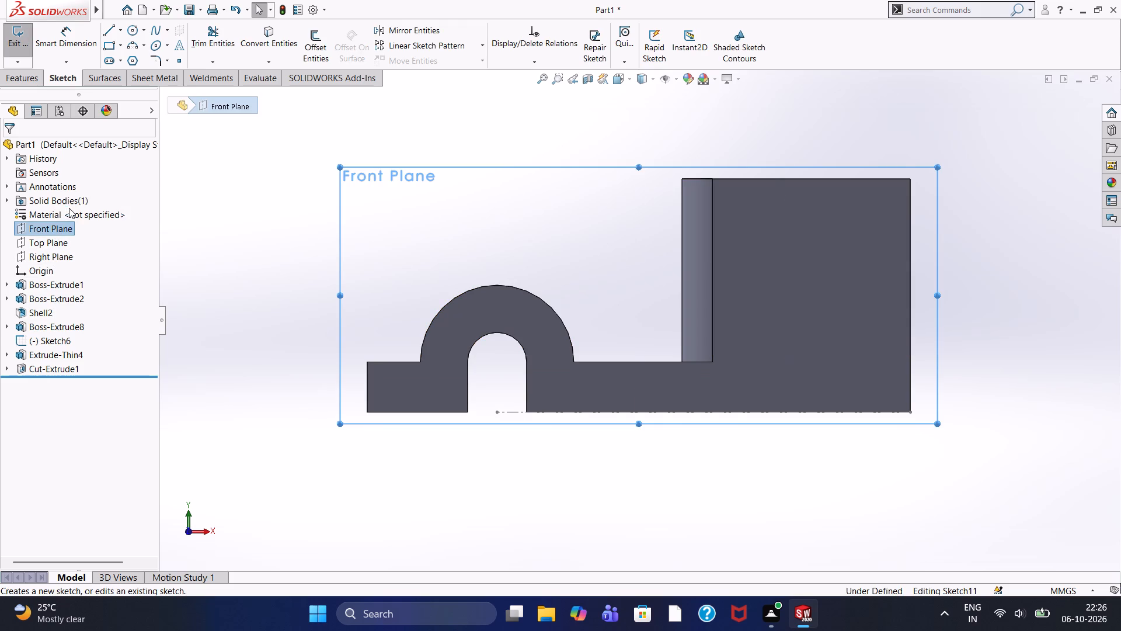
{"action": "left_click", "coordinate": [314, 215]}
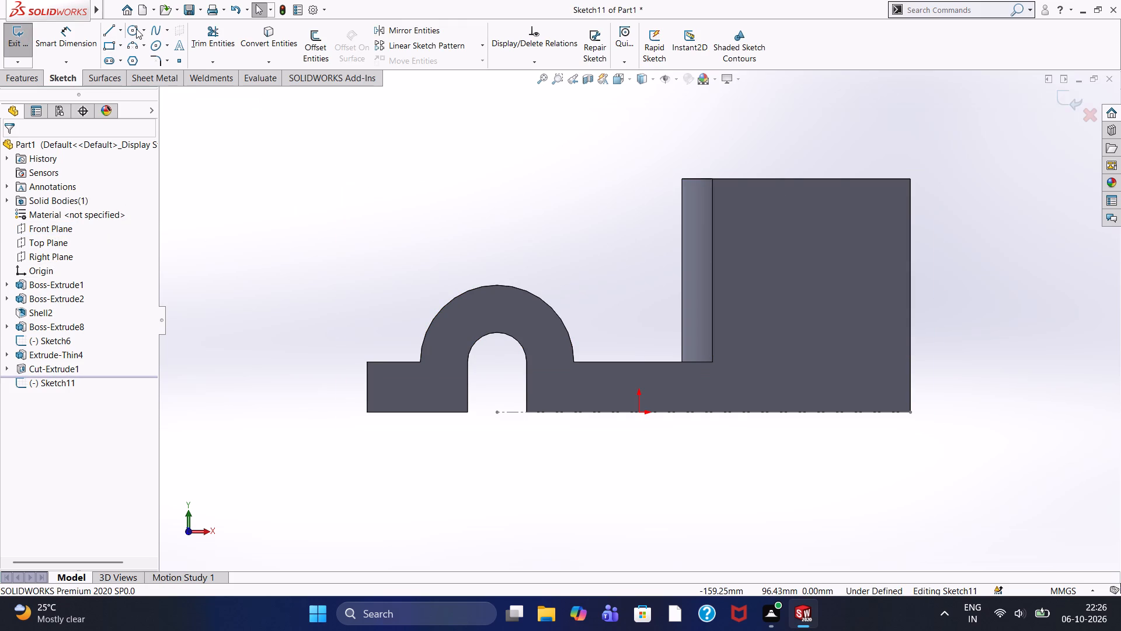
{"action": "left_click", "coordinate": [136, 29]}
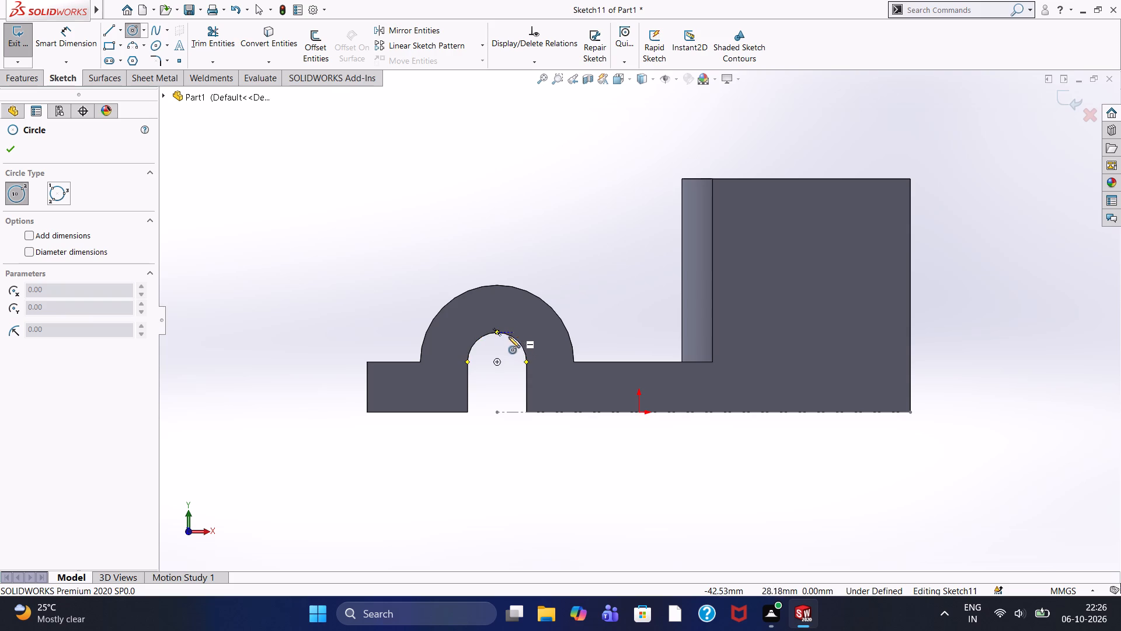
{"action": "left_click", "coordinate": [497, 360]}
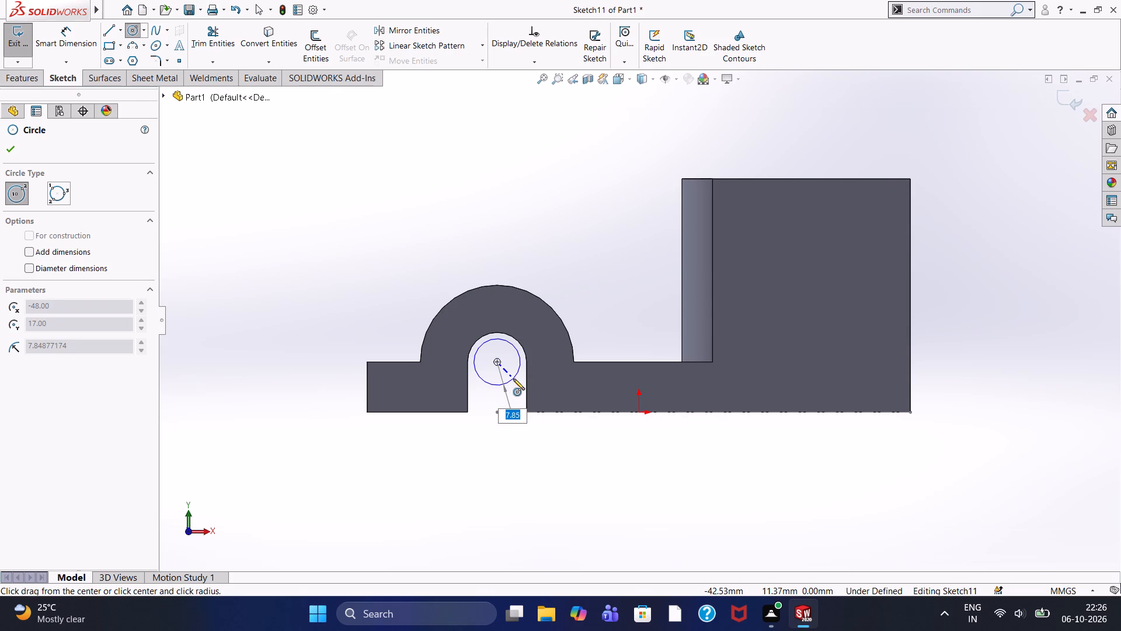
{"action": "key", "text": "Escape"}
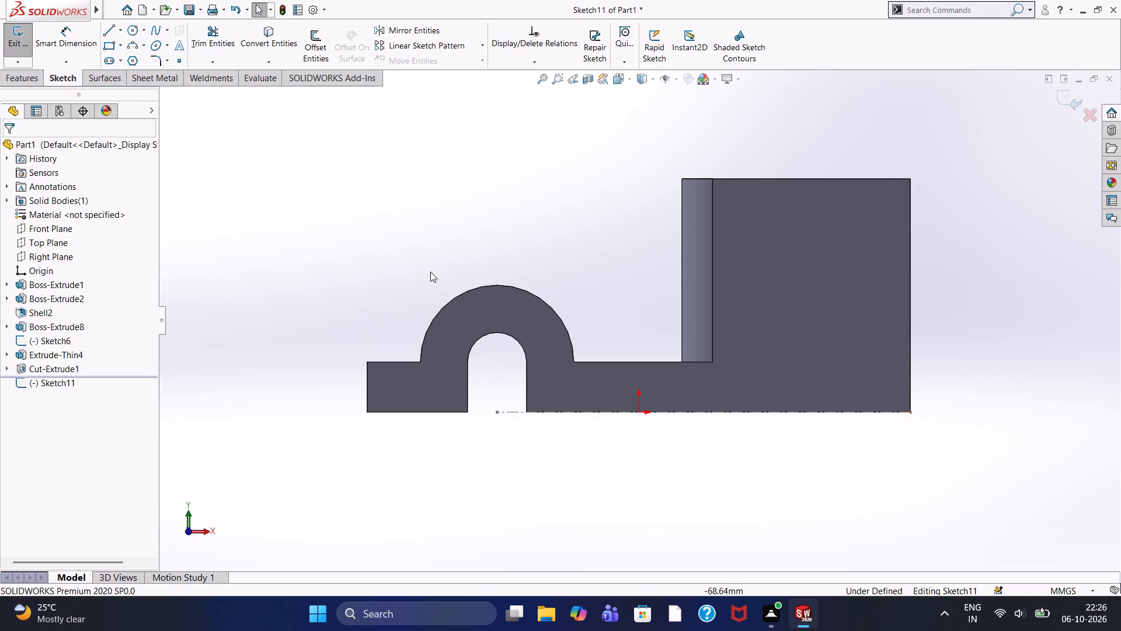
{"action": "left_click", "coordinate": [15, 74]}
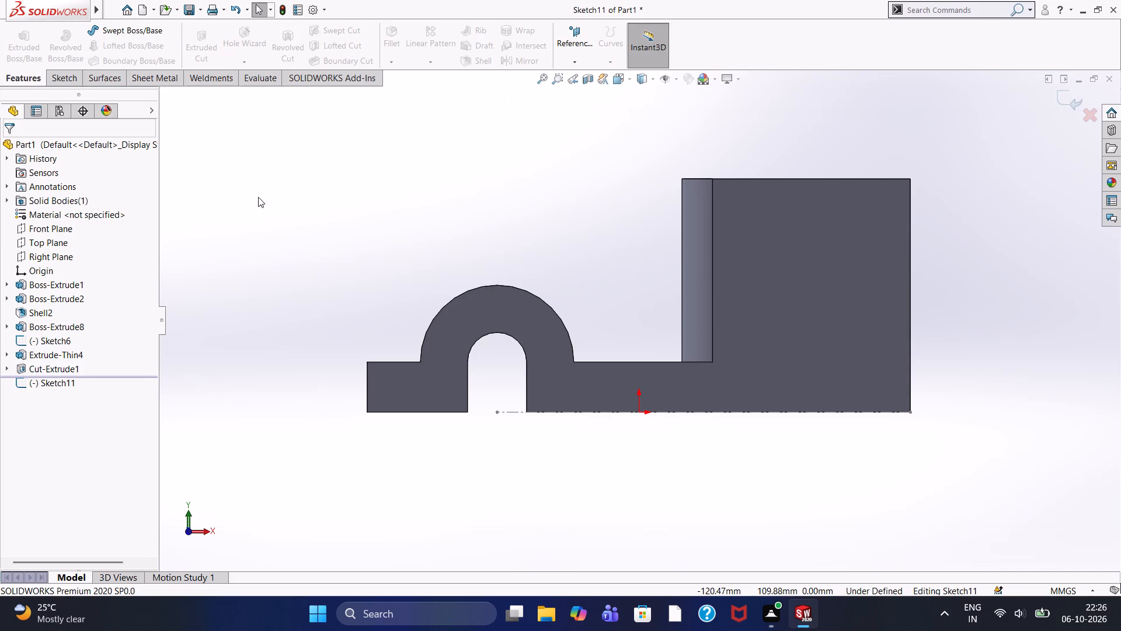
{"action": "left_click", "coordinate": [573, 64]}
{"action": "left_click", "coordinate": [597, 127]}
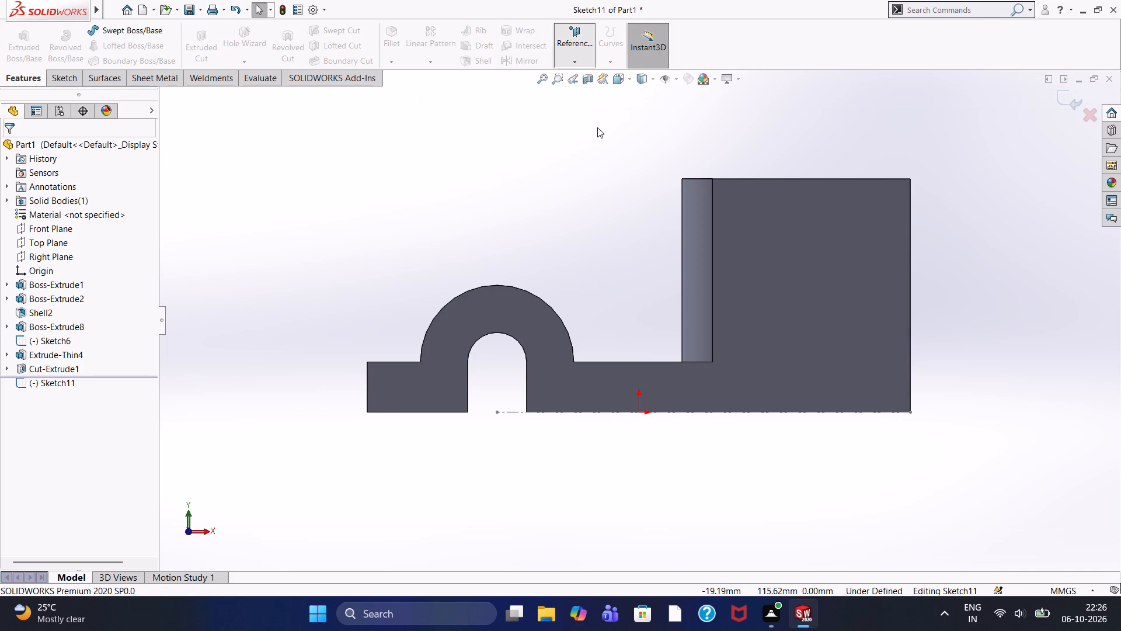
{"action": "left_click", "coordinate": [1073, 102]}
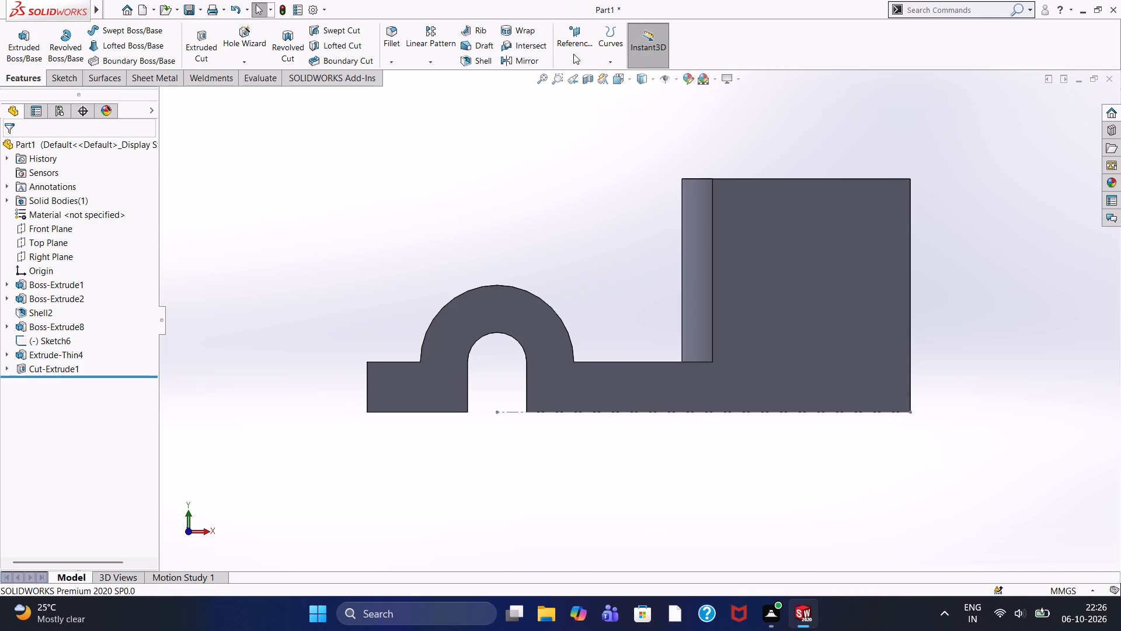
Create a reference plane offset 30 mm from the Front Plane, towards the plate's long side face.
{"action": "left_click", "coordinate": [570, 60]}
{"action": "left_click", "coordinate": [573, 72]}
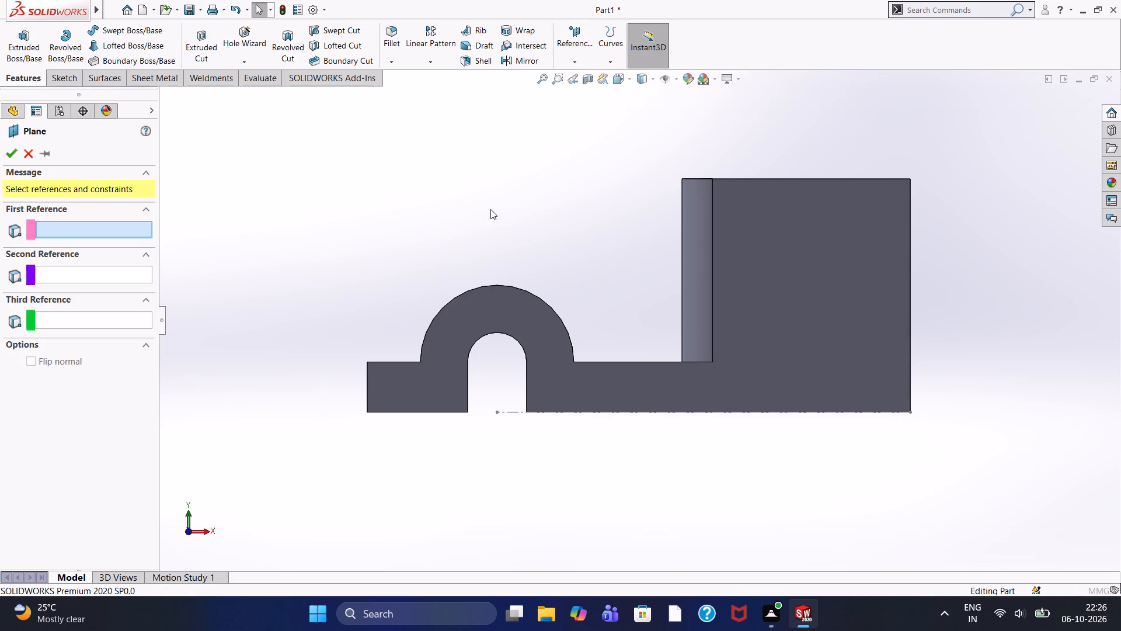
{"action": "middle_click_drag", "start_coordinate": [419, 156], "coordinate": [448, 231]}
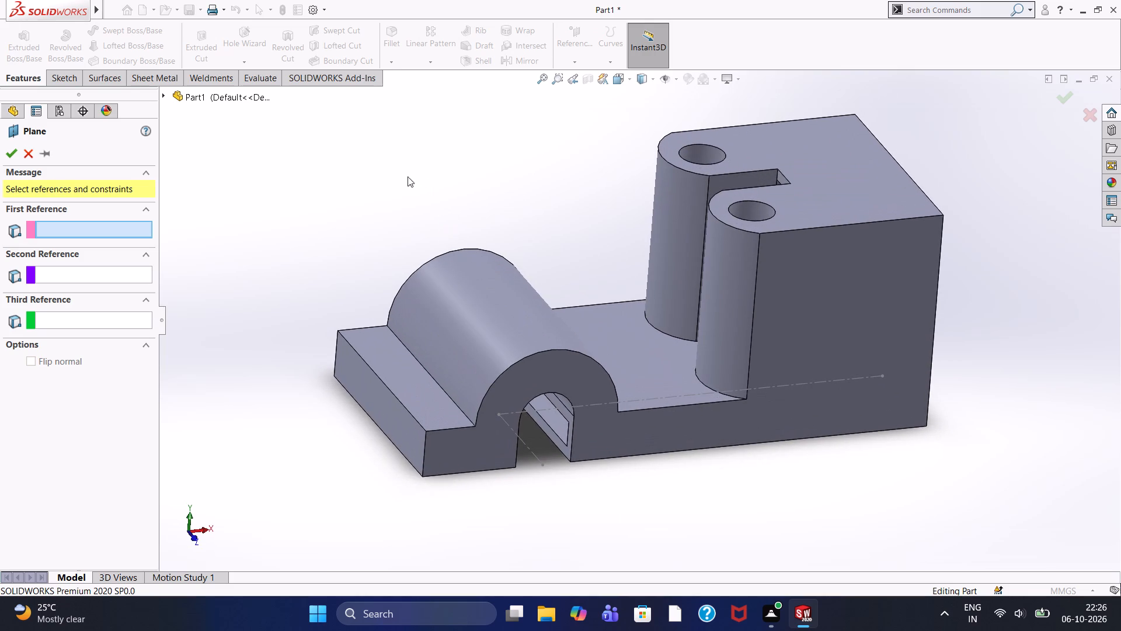
{"action": "left_click", "coordinate": [164, 98]}
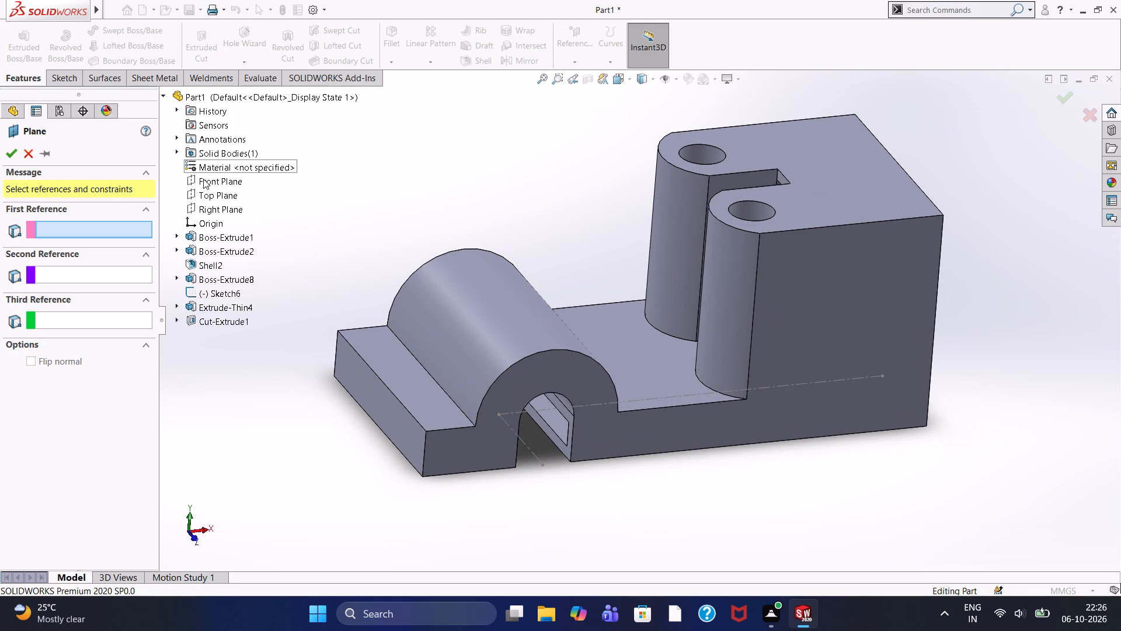
{"action": "left_click", "coordinate": [207, 181]}
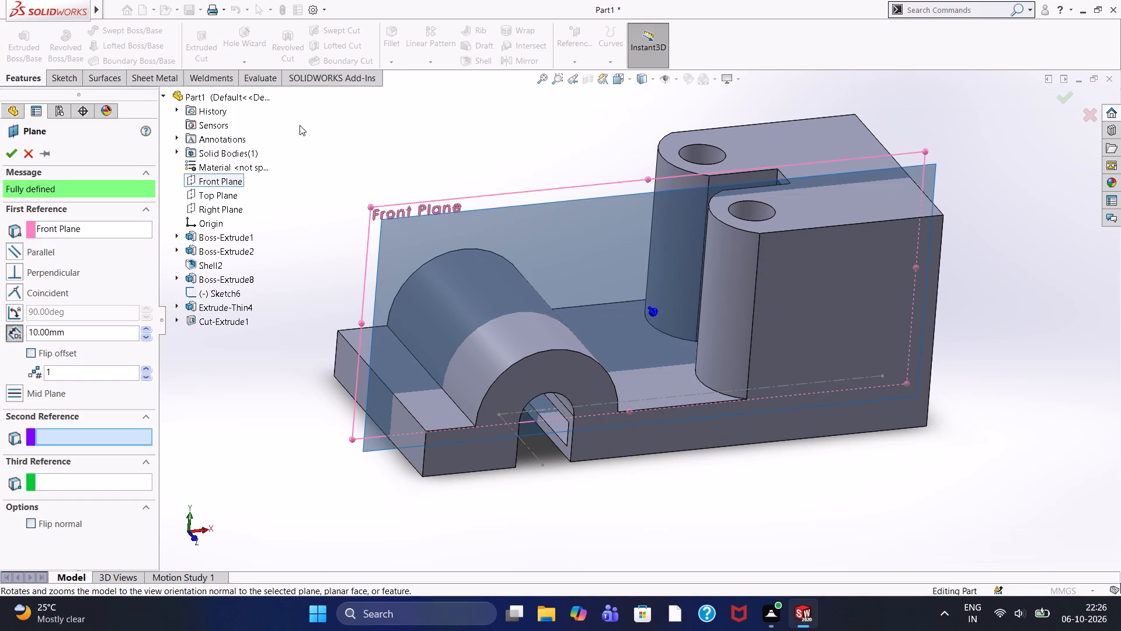
{"action": "middle_click_drag", "start_coordinate": [307, 127], "coordinate": [351, 213]}
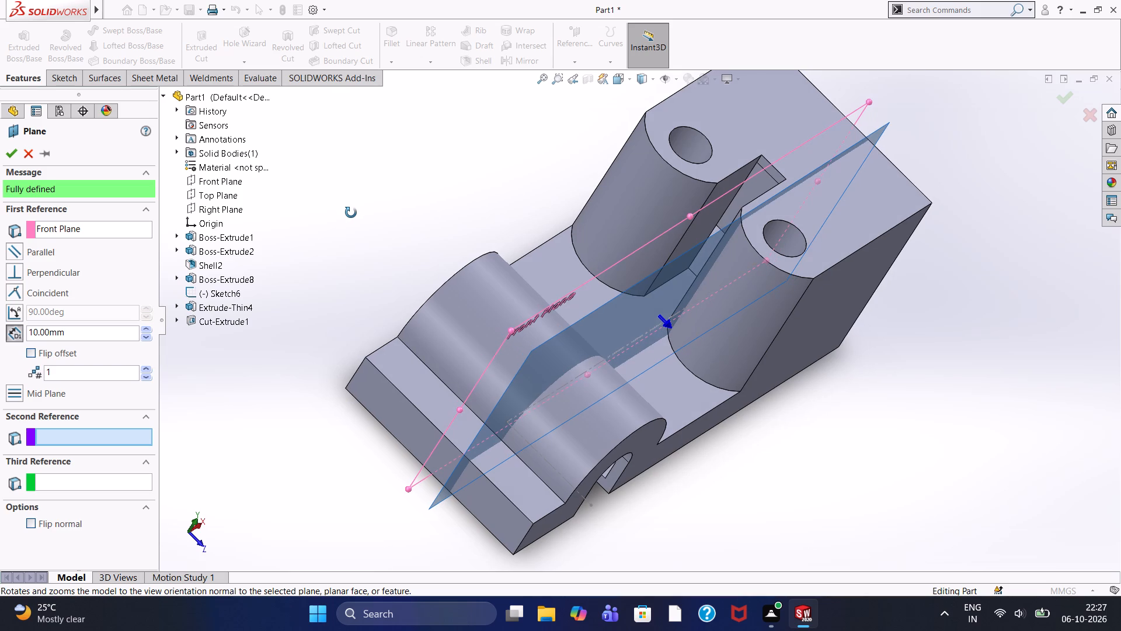
{"action": "middle_click_drag", "start_coordinate": [351, 213], "coordinate": [351, 213]}
{"action": "middle_click", "coordinate": [351, 213]}
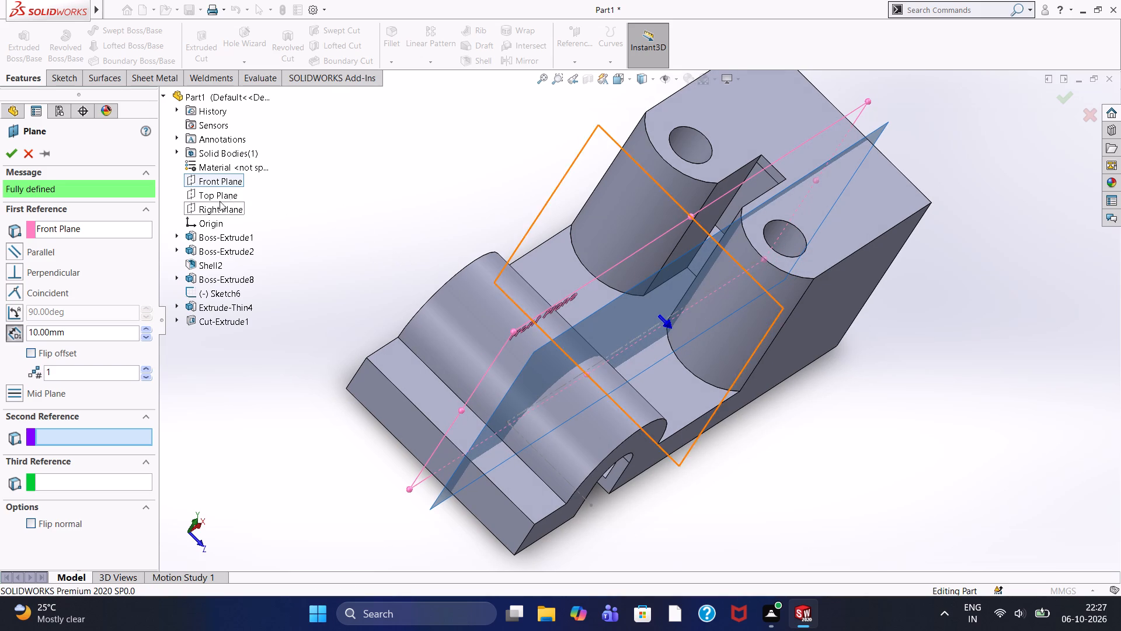
{"action": "left_click", "coordinate": [145, 327]}
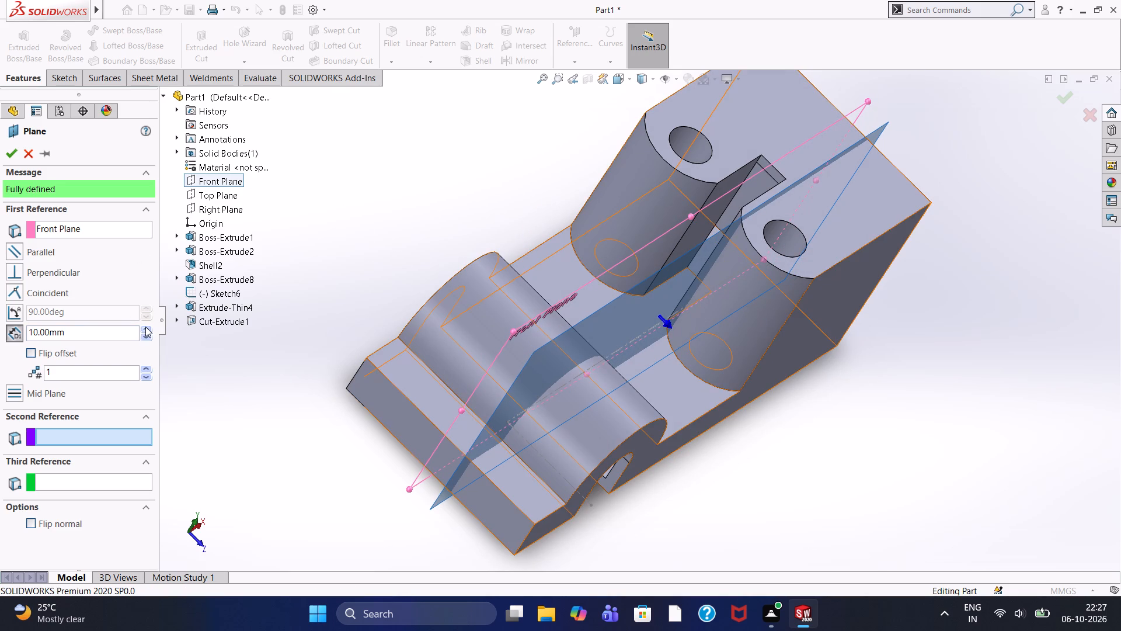
{"action": "left_click", "coordinate": [145, 327]}
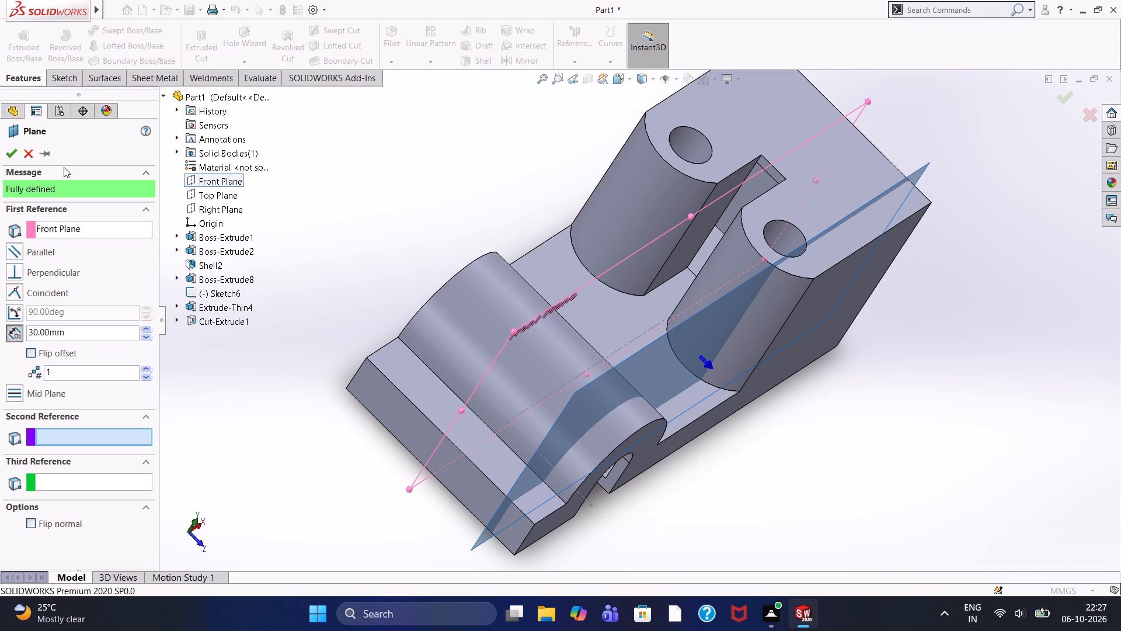
{"action": "left_click", "coordinate": [12, 155]}
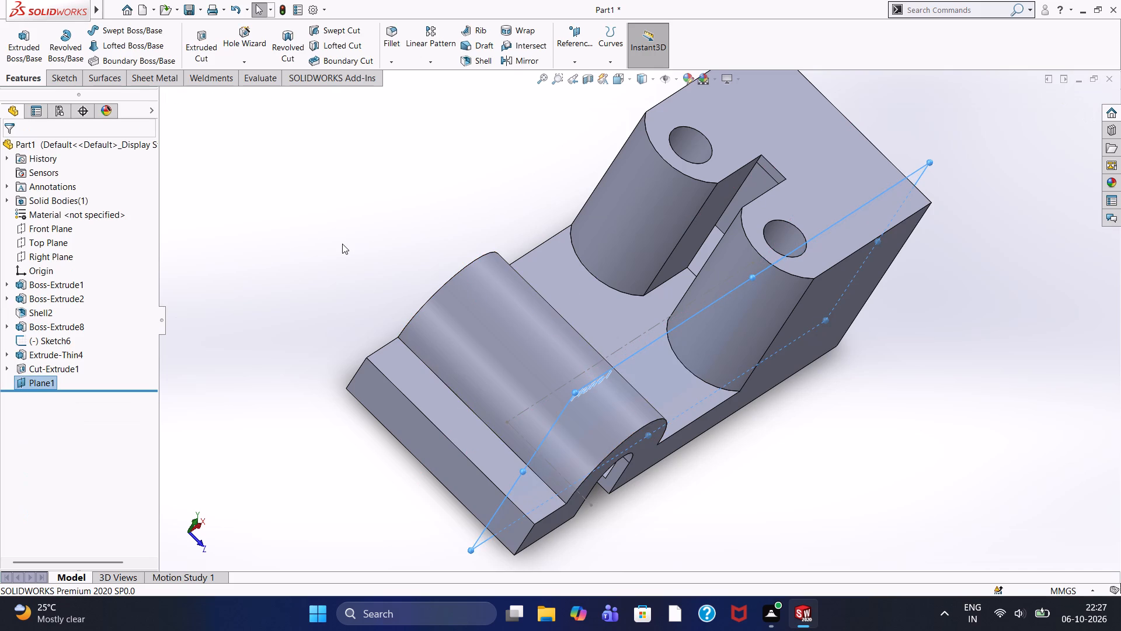
On the new offset plane, sketch a 35 mm radius circle concentric with the half-round boss.
{"action": "key", "text": "ctrl+8"}
{"action": "left_click", "coordinate": [396, 245]}
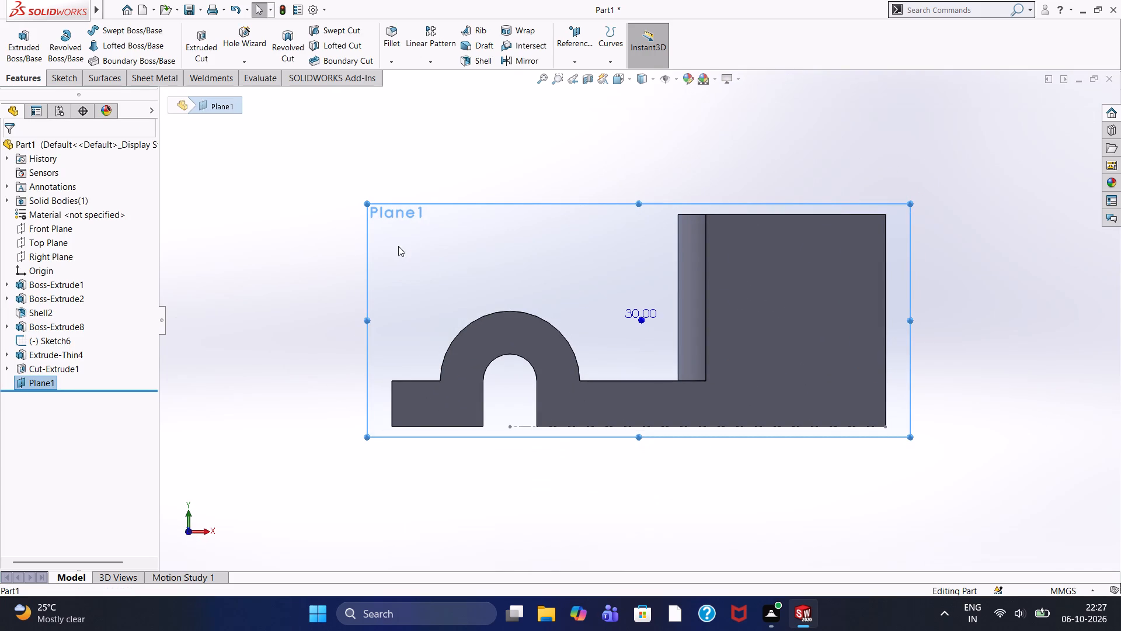
{"action": "left_click", "coordinate": [447, 215]}
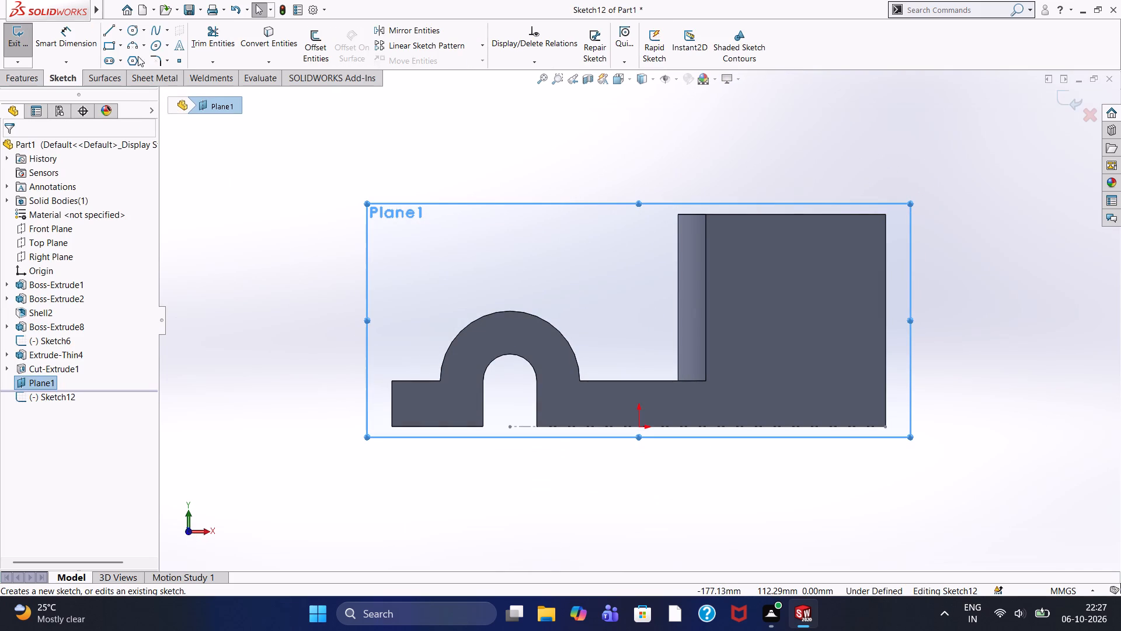
{"action": "left_click", "coordinate": [133, 29]}
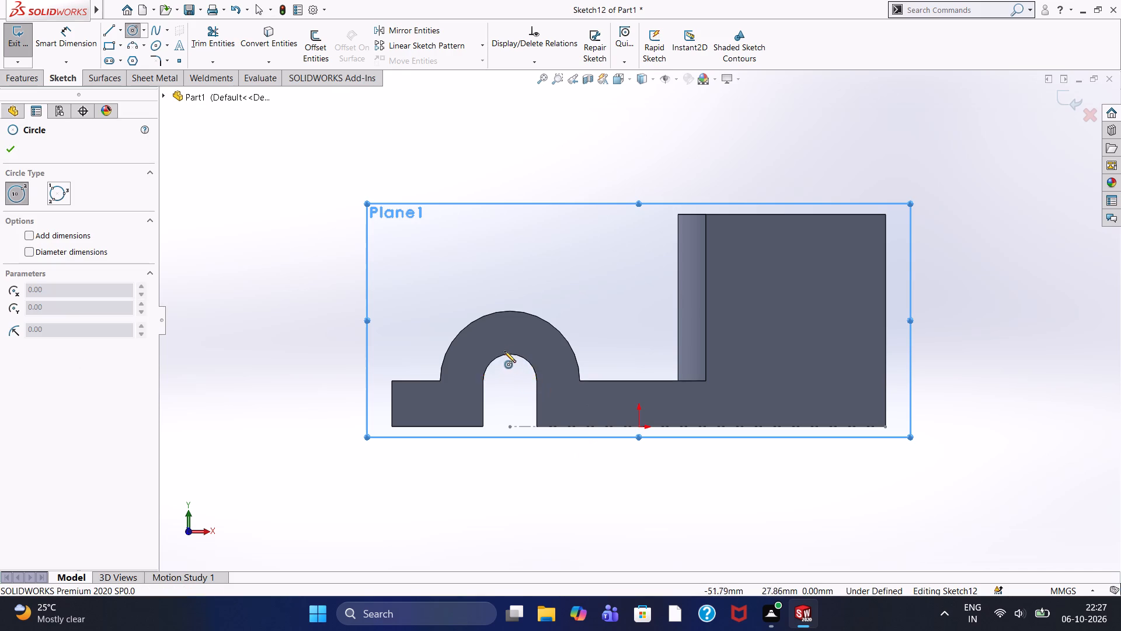
{"action": "left_click", "coordinate": [509, 380]}
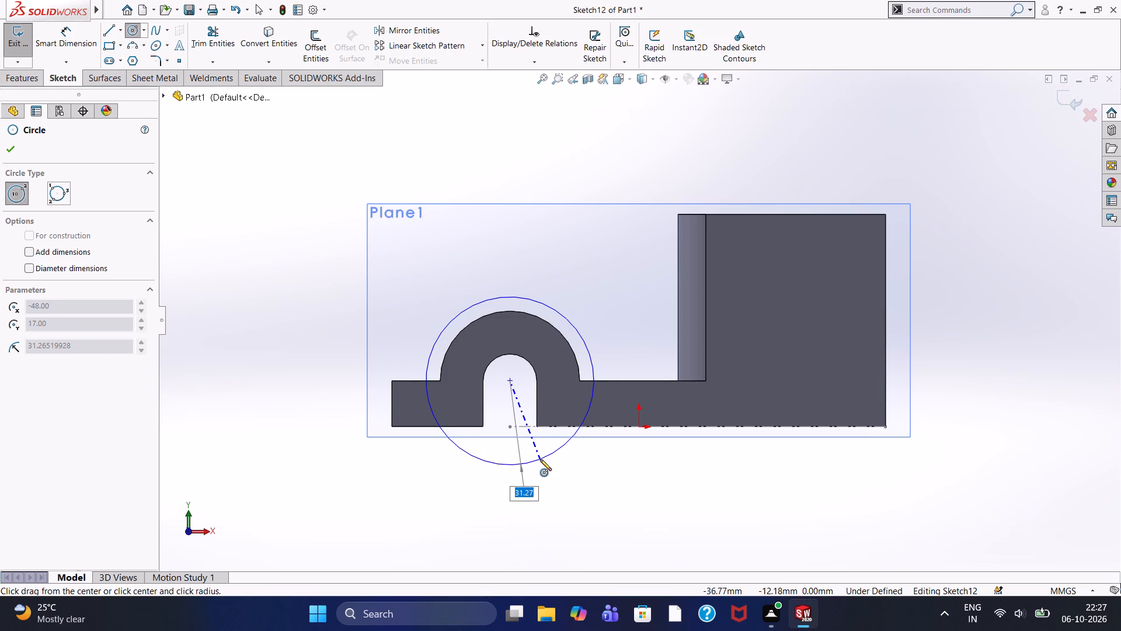
{"action": "type", "text": "35"}
{"action": "key", "text": "Return"}
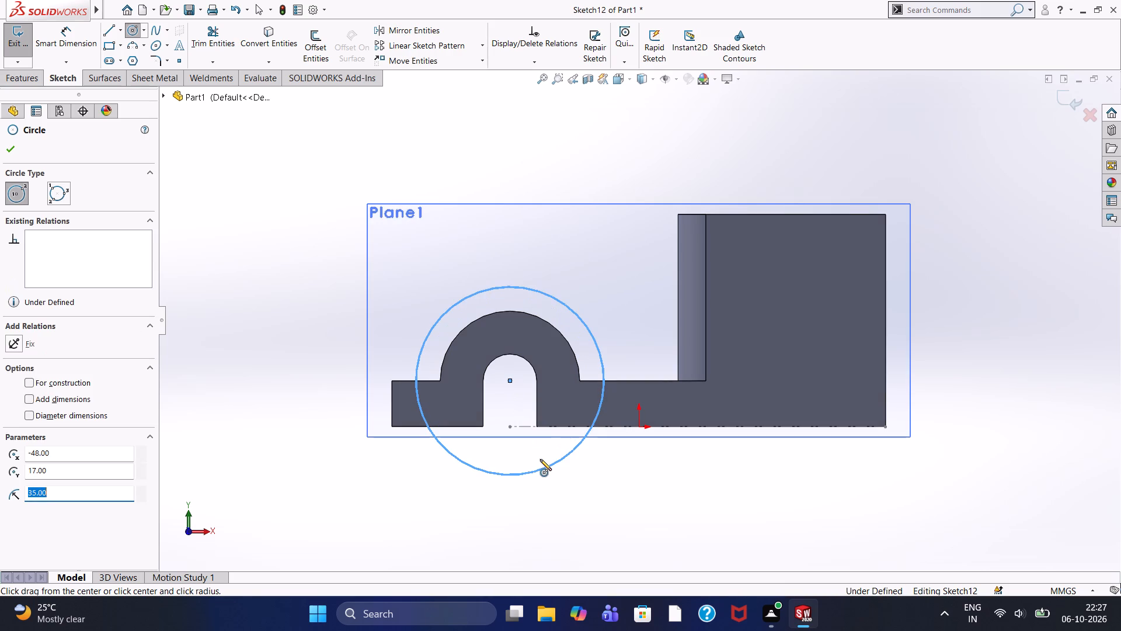
{"action": "key", "text": "Escape"}
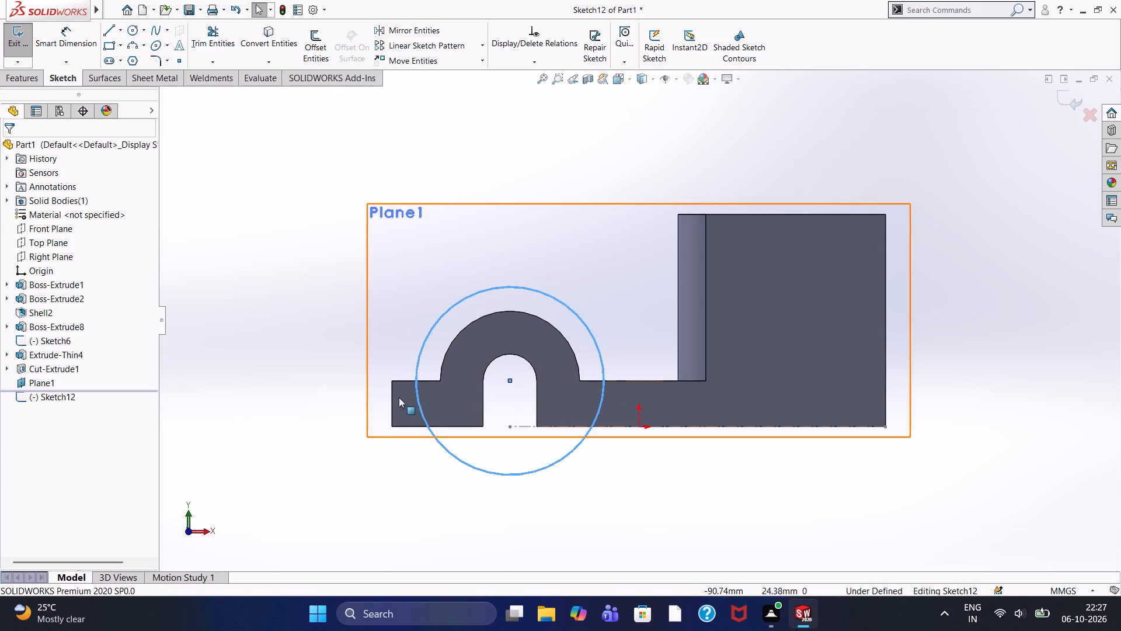
Draw a horizontal construction line about 80 mm long from the plate's top end corner across the circle along the plate's top edge.
{"action": "left_click", "coordinate": [222, 36]}
{"action": "key", "text": "Escape"}
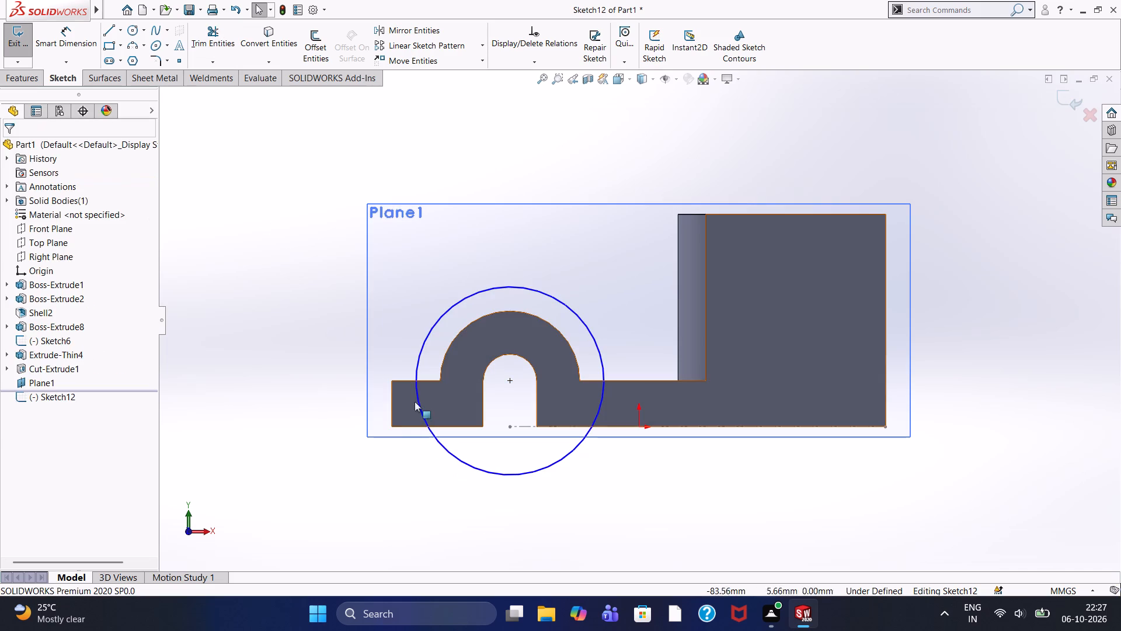
{"action": "left_click", "coordinate": [119, 26]}
{"action": "left_click", "coordinate": [133, 59]}
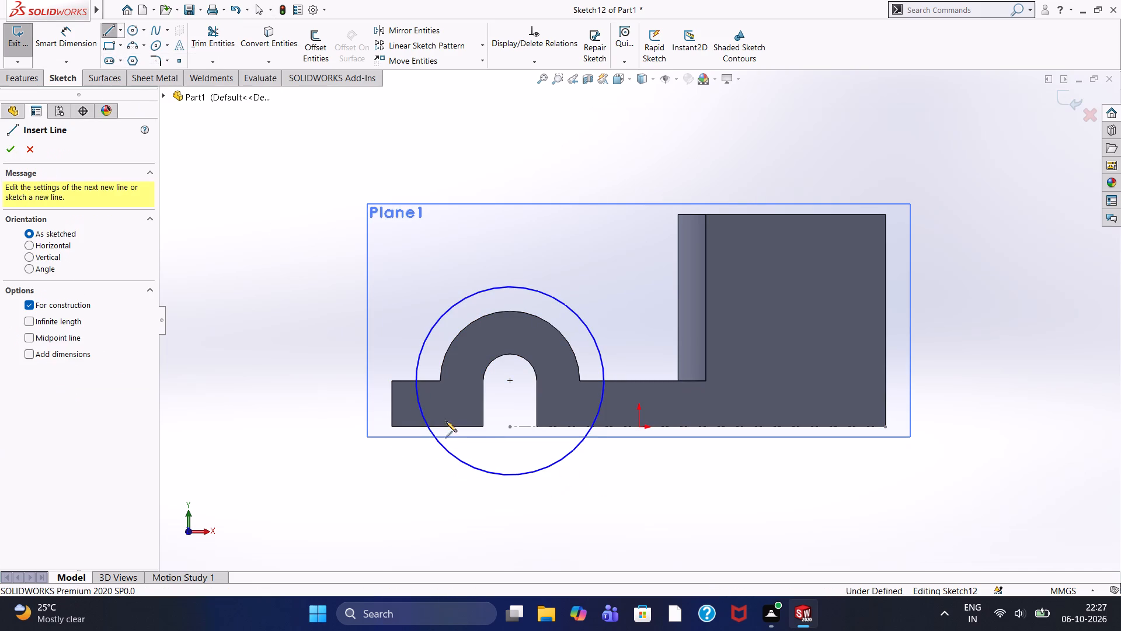
{"action": "left_click", "coordinate": [392, 381]}
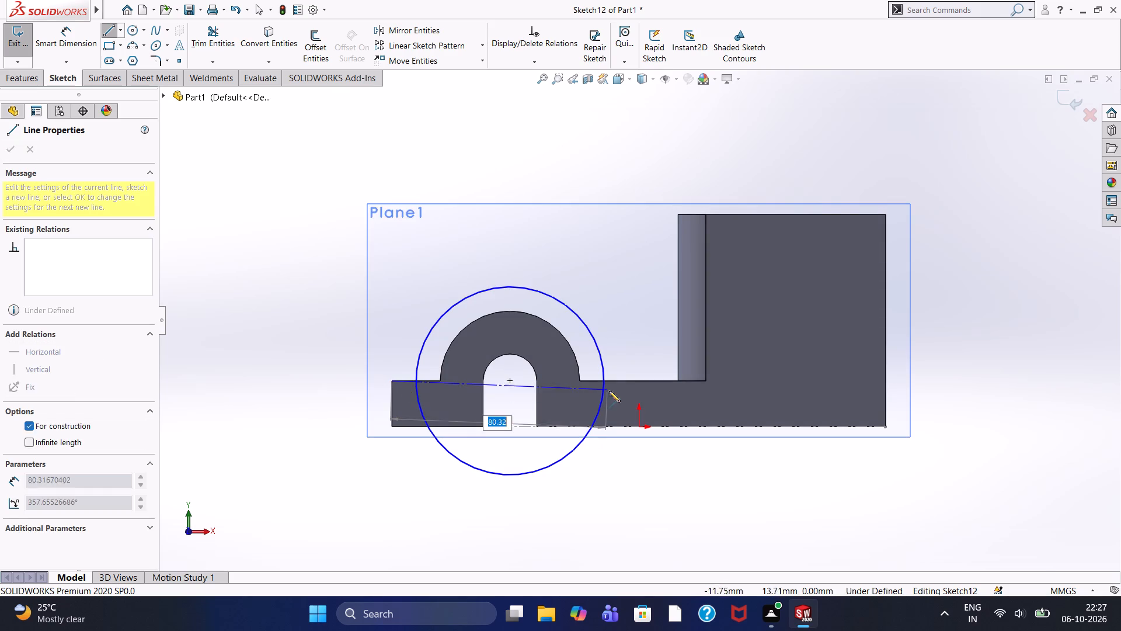
{"action": "left_click", "coordinate": [610, 380]}
{"action": "right_click", "coordinate": [645, 292]}
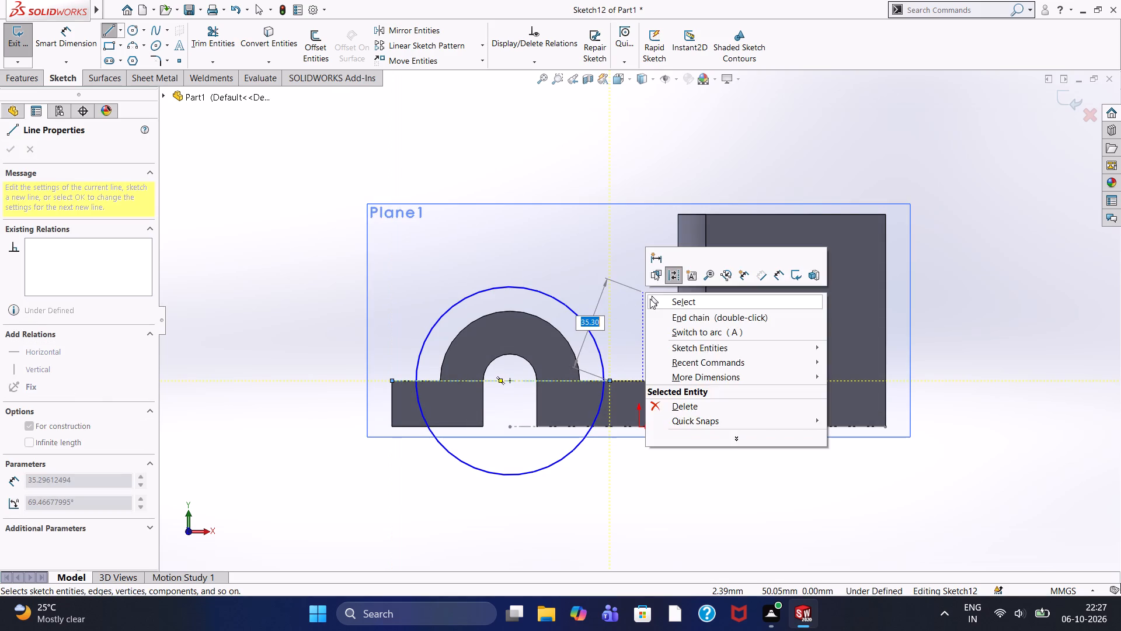
{"action": "left_click", "coordinate": [650, 299]}
Trim away the circle's lower half and the construction line pieces, keeping only the semicircle above the plate.
{"action": "left_click", "coordinate": [220, 40]}
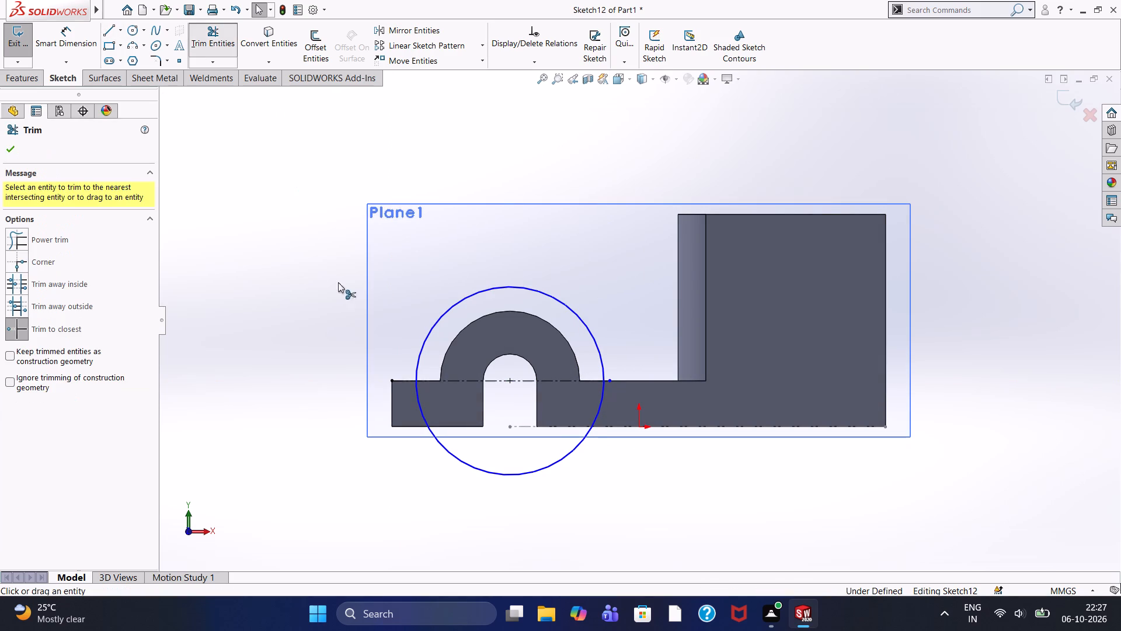
{"action": "left_click", "coordinate": [476, 467]}
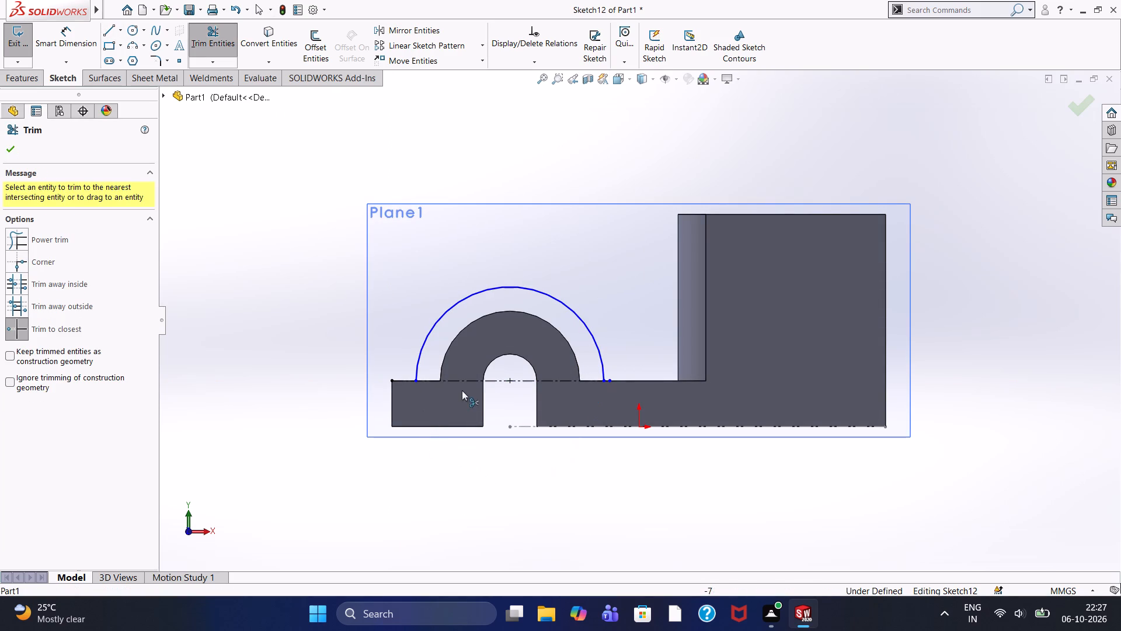
{"action": "left_click", "coordinate": [482, 377]}
{"action": "scroll", "coordinate": [403, 379], "scroll_direction": "down", "scroll_amount": 4}
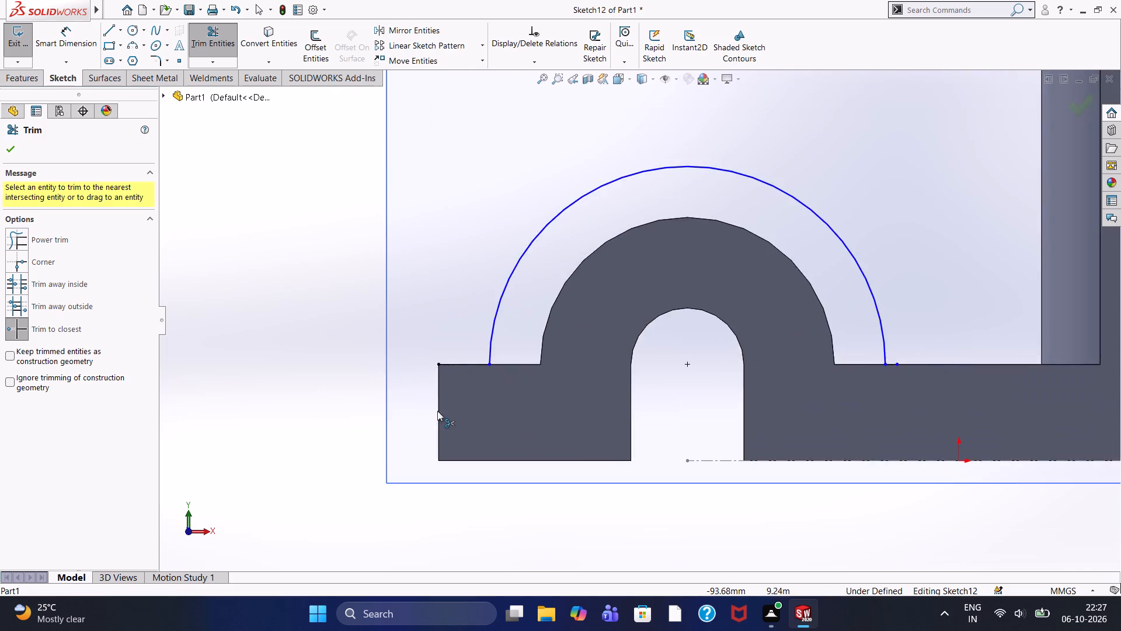
{"action": "scroll", "coordinate": [497, 396], "scroll_direction": "down", "scroll_amount": 3}
{"action": "left_click", "coordinate": [449, 328]}
{"action": "scroll", "coordinate": [882, 290], "scroll_direction": "up", "scroll_amount": 2}
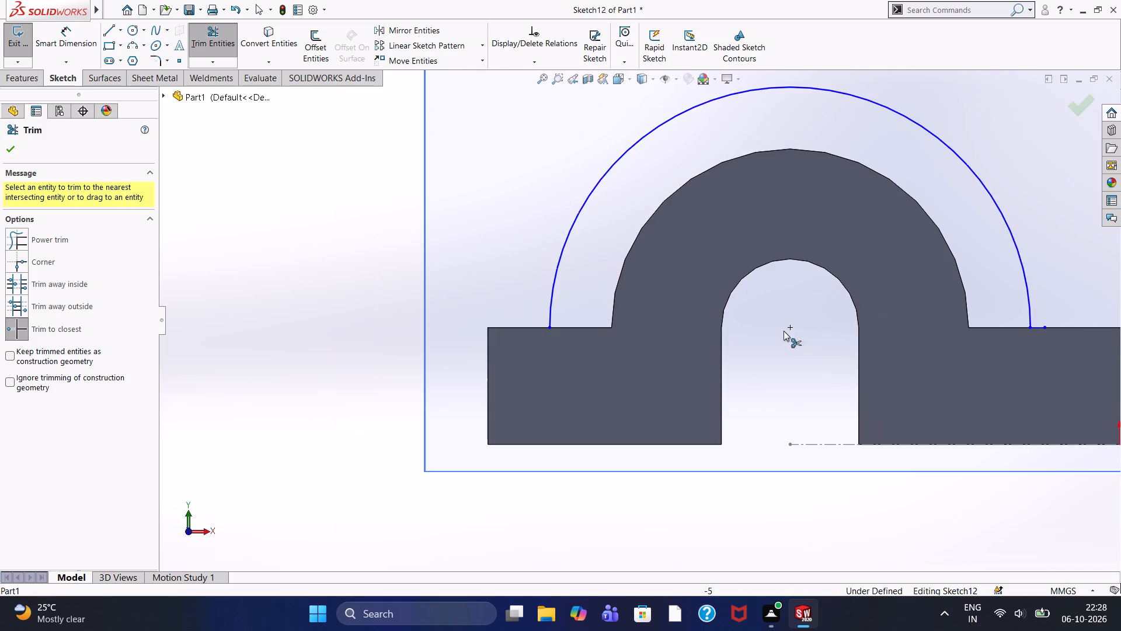
{"action": "scroll", "coordinate": [1074, 324], "scroll_direction": "down", "scroll_amount": 2}
{"action": "left_click", "coordinate": [973, 328]}
{"action": "scroll", "coordinate": [898, 317], "scroll_direction": "up", "scroll_amount": 1}
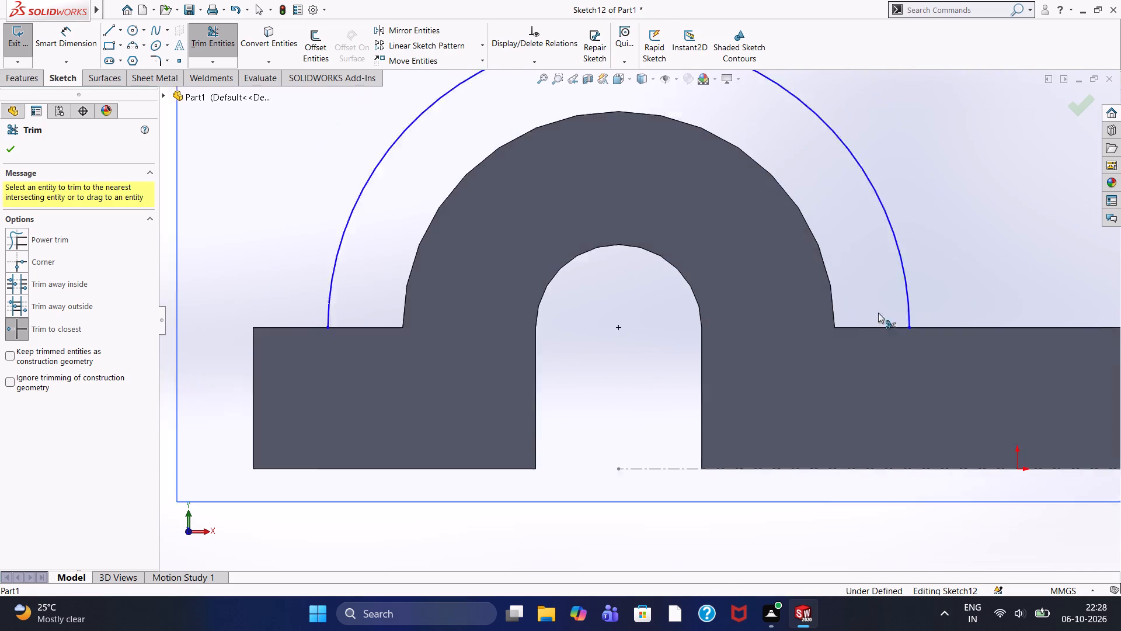
{"action": "scroll", "coordinate": [878, 313], "scroll_direction": "up", "scroll_amount": 1}
{"action": "left_click", "coordinate": [13, 153]}
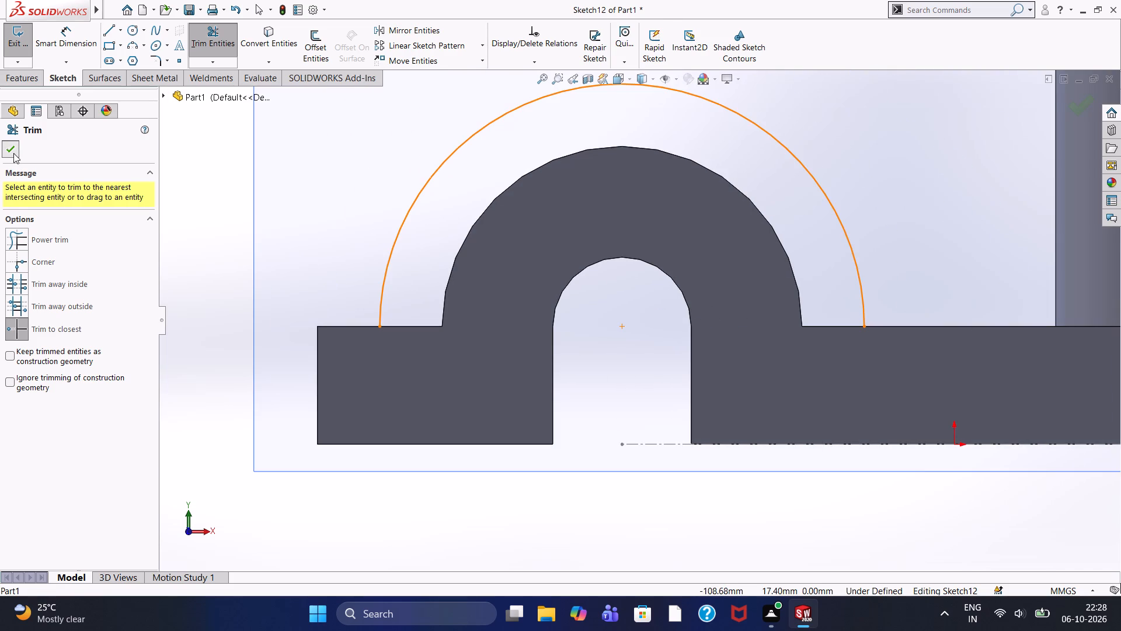
Extrude the semicircle 62 mm in the reversed direction over the half-round boss as a 10 mm one-direction thin feature.
{"action": "scroll", "coordinate": [388, 224], "scroll_direction": "up", "scroll_amount": 4}
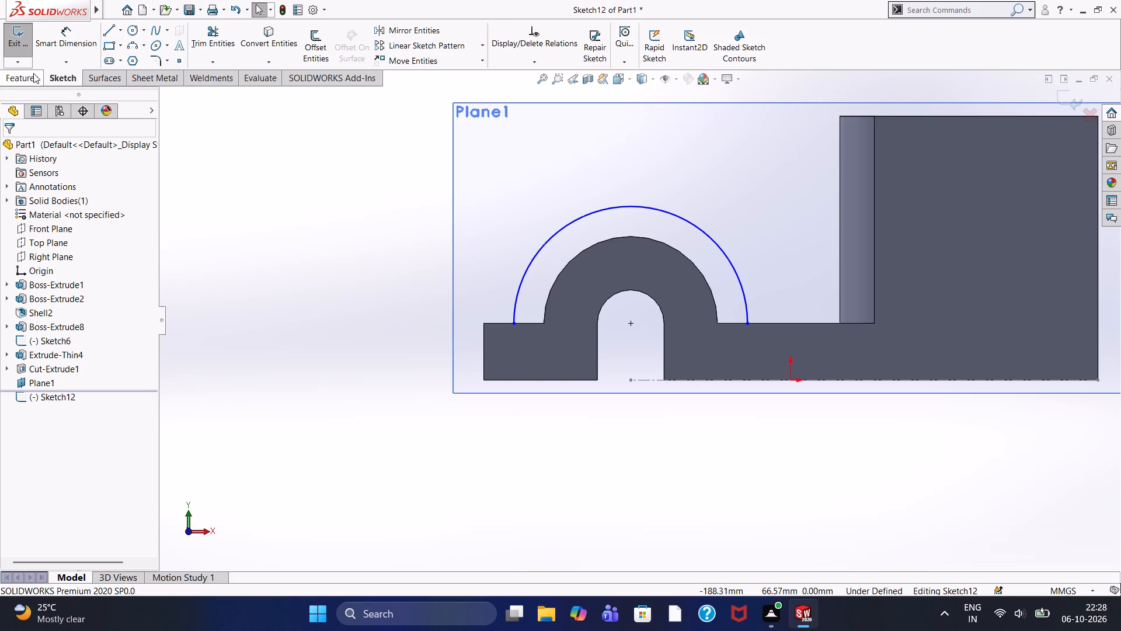
{"action": "left_click", "coordinate": [33, 73]}
{"action": "left_click", "coordinate": [31, 56]}
{"action": "middle_click_drag", "start_coordinate": [395, 273], "coordinate": [403, 294]}
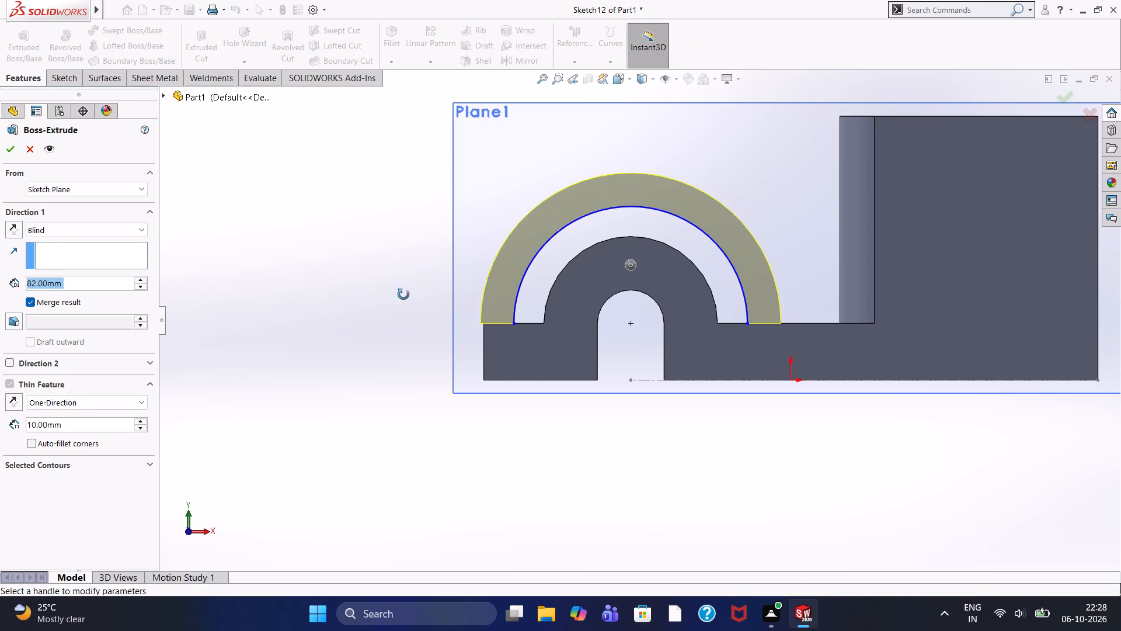
{"action": "middle_click_drag", "start_coordinate": [403, 294], "coordinate": [422, 351]}
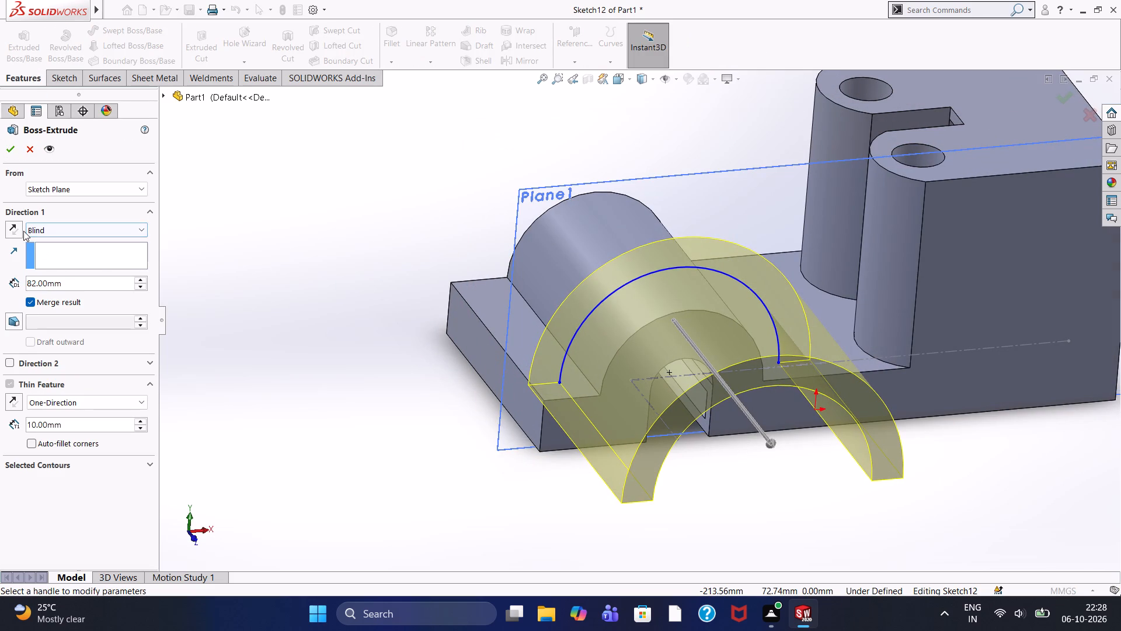
{"action": "left_click", "coordinate": [22, 231]}
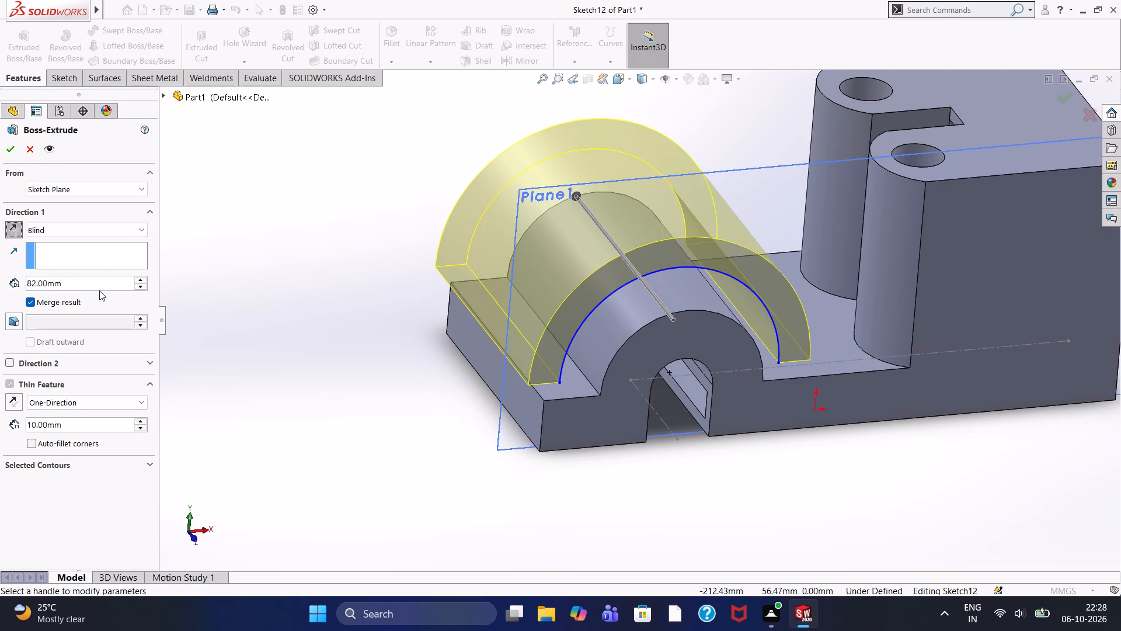
{"action": "left_click", "coordinate": [142, 285]}
{"action": "double_click", "coordinate": [142, 285]}
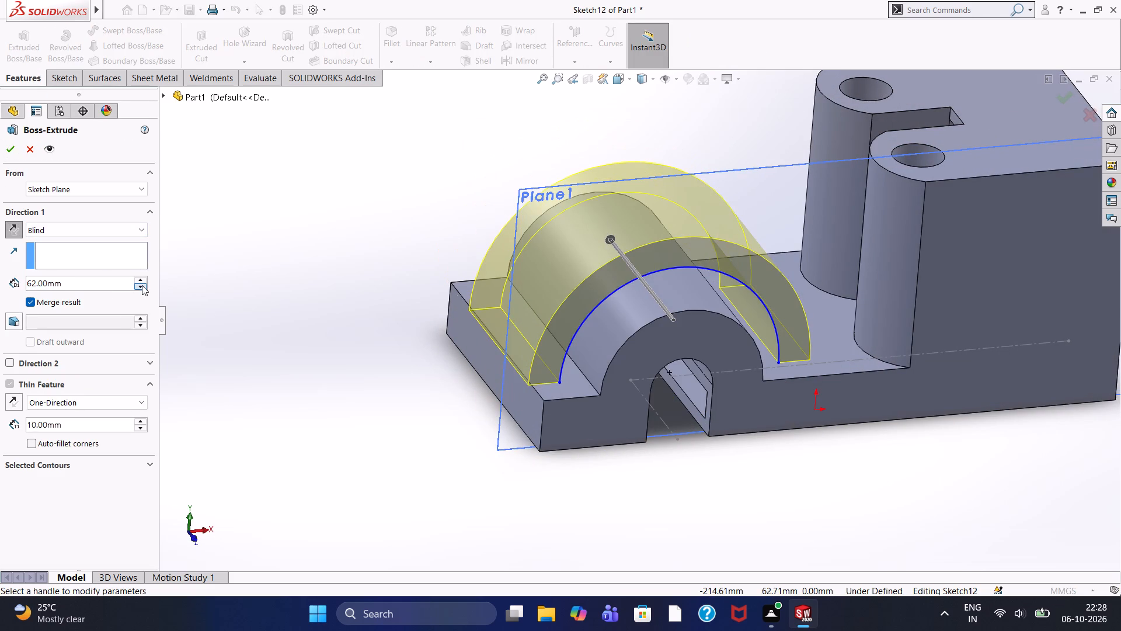
{"action": "middle_click_drag", "start_coordinate": [395, 304], "coordinate": [417, 341]}
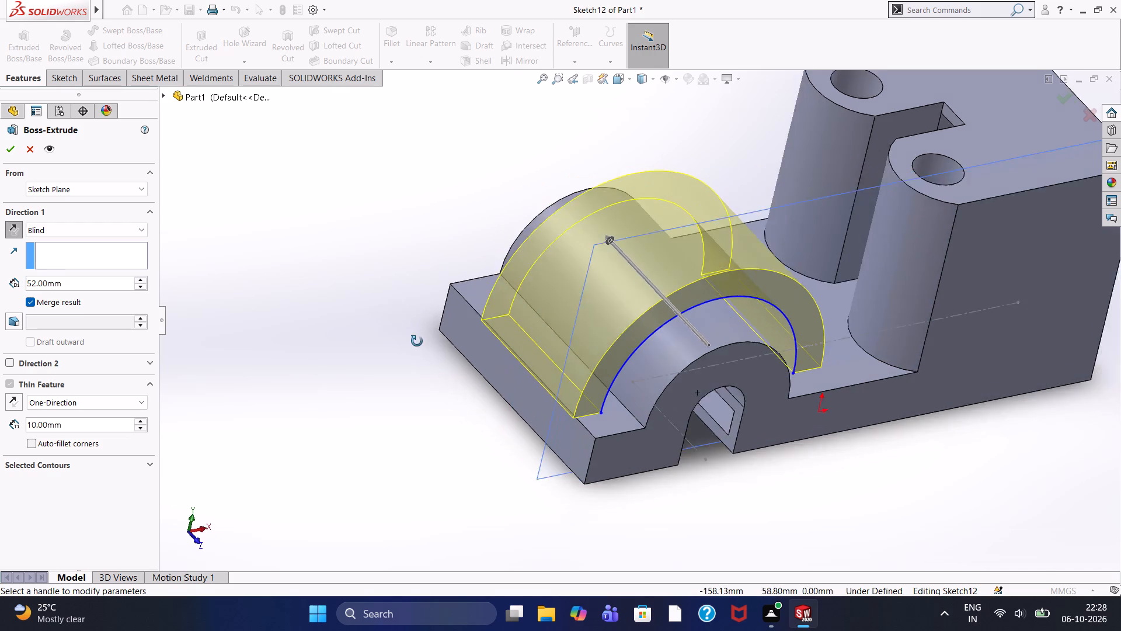
{"action": "middle_click_drag", "start_coordinate": [417, 341], "coordinate": [436, 383]}
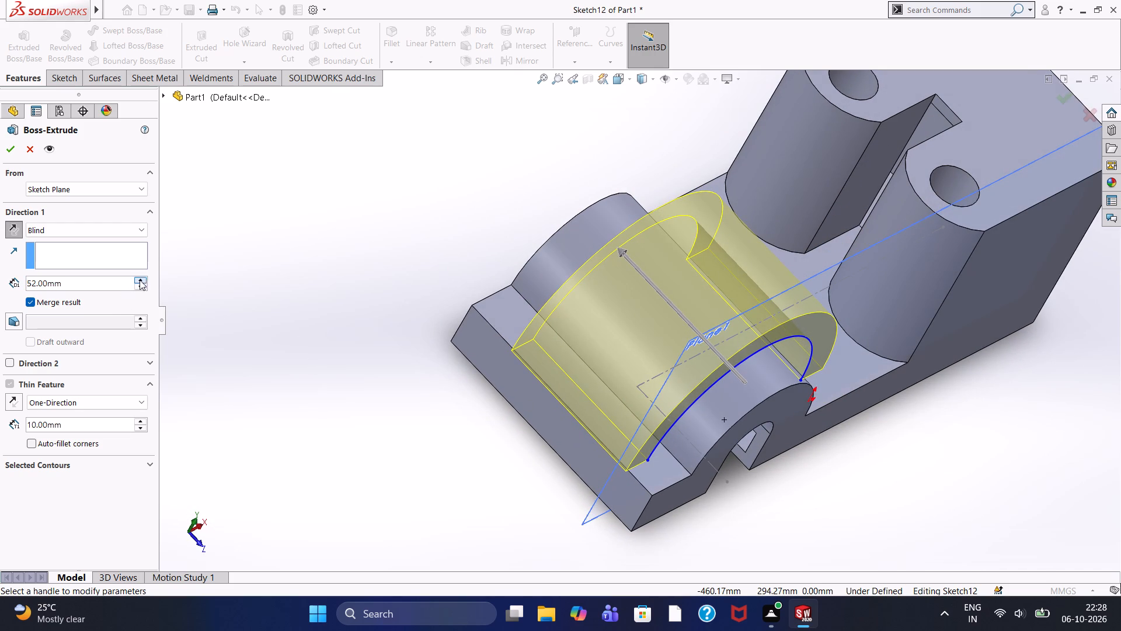
{"action": "left_click", "coordinate": [142, 276]}
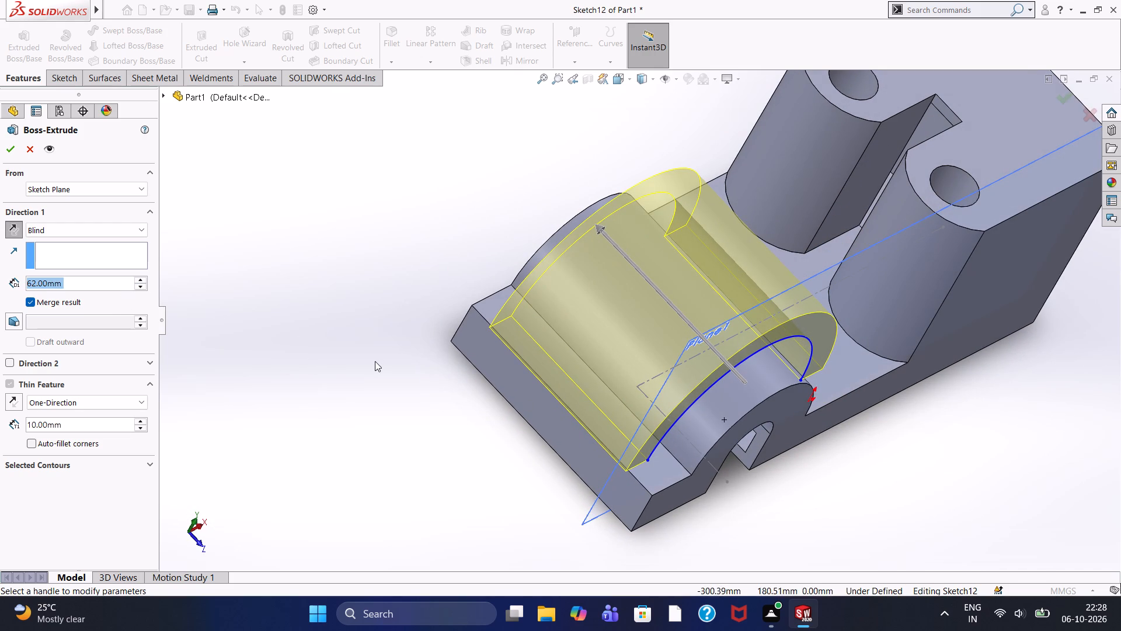
{"action": "middle_click_drag", "start_coordinate": [374, 361], "coordinate": [356, 460]}
{"action": "left_click", "coordinate": [9, 153]}
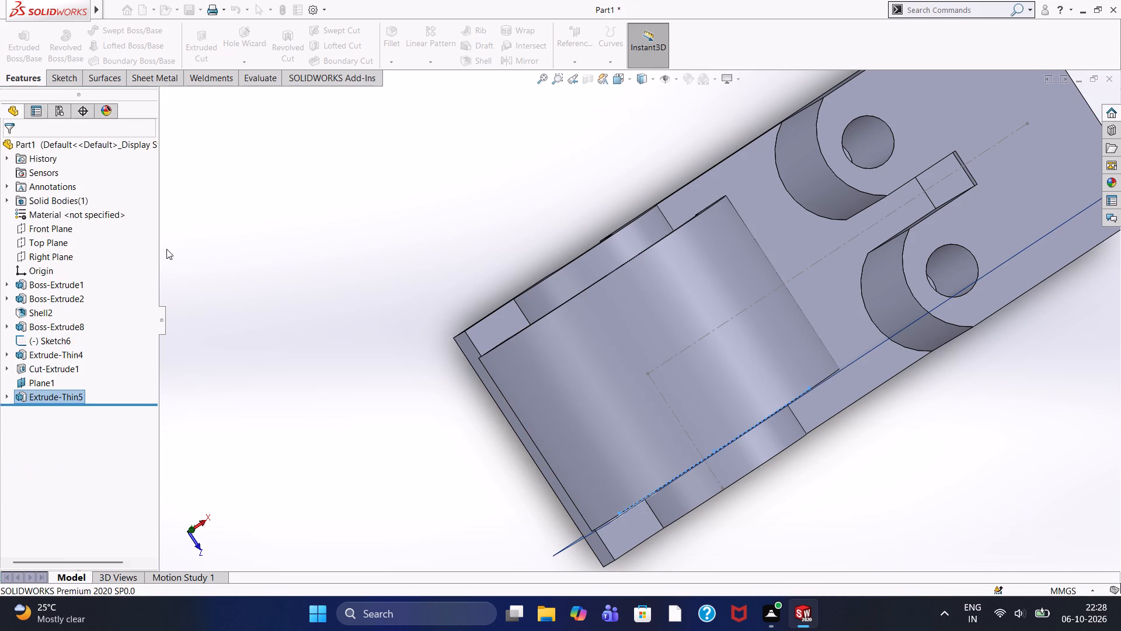
{"action": "left_click", "coordinate": [381, 309]}
{"action": "scroll", "coordinate": [403, 372], "scroll_direction": "up", "scroll_amount": 2}
{"action": "middle_click_drag", "start_coordinate": [419, 387], "coordinate": [389, 286]}
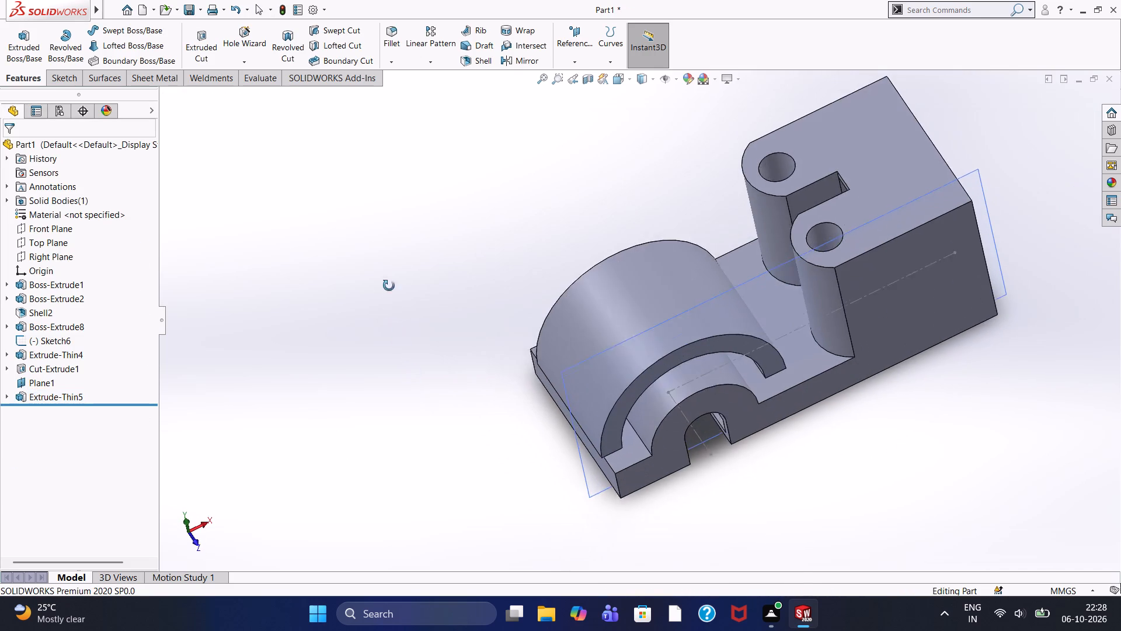
Undo the thin-feature extrusion of the outer semicircle to get back into its sketch.
{"action": "middle_click_drag", "start_coordinate": [389, 286], "coordinate": [382, 229]}
{"action": "middle_click_drag", "start_coordinate": [410, 330], "coordinate": [382, 272]}
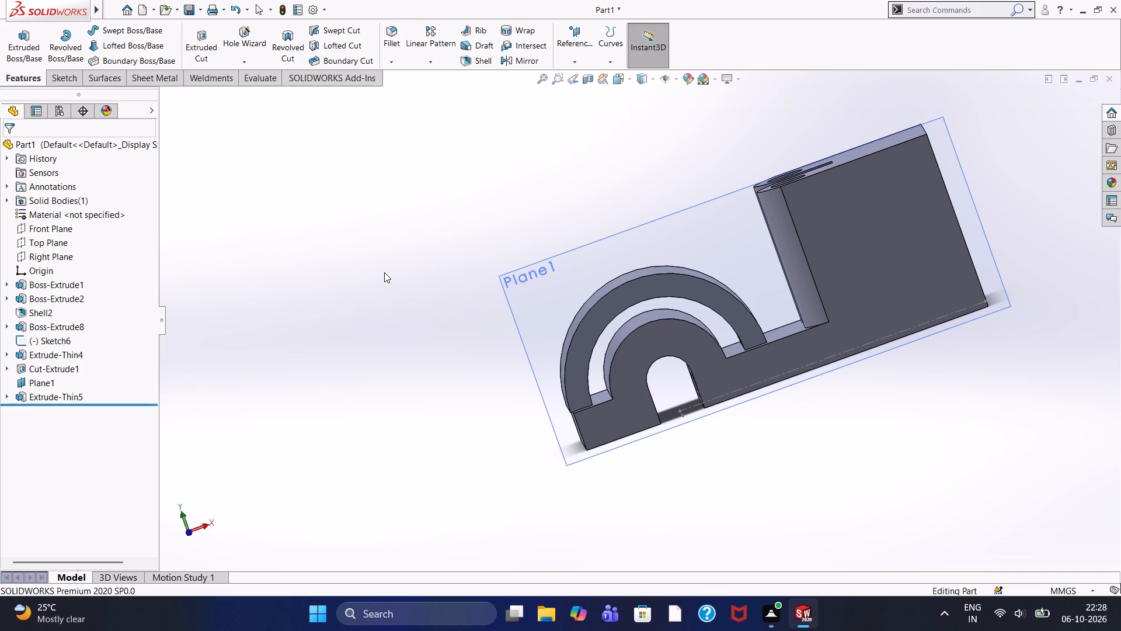
{"action": "key", "text": "ctrl+z"}
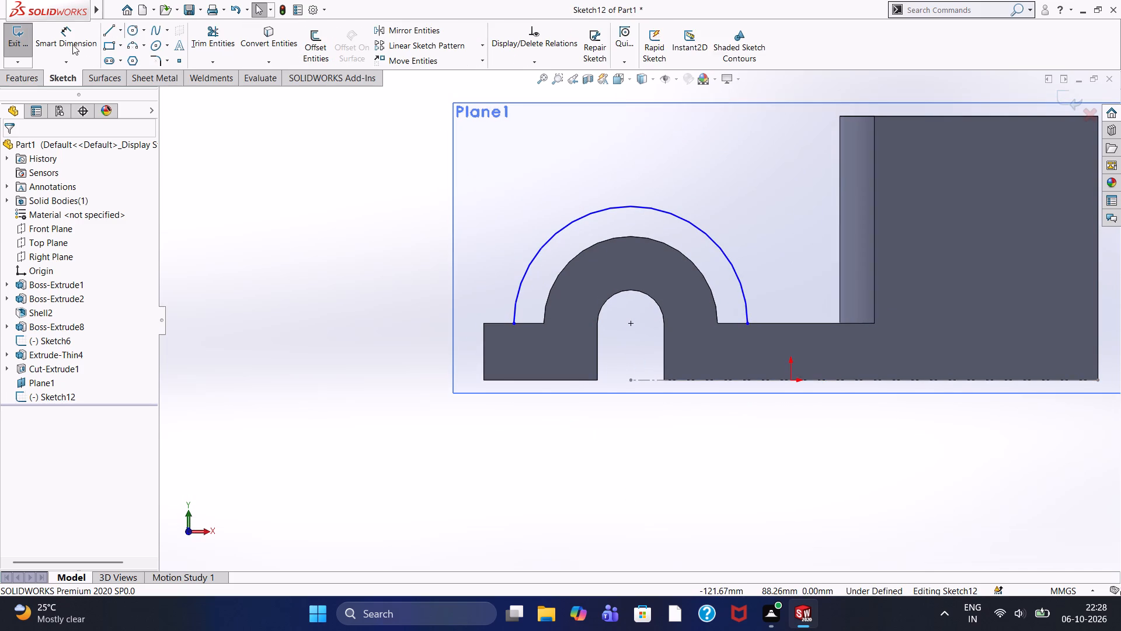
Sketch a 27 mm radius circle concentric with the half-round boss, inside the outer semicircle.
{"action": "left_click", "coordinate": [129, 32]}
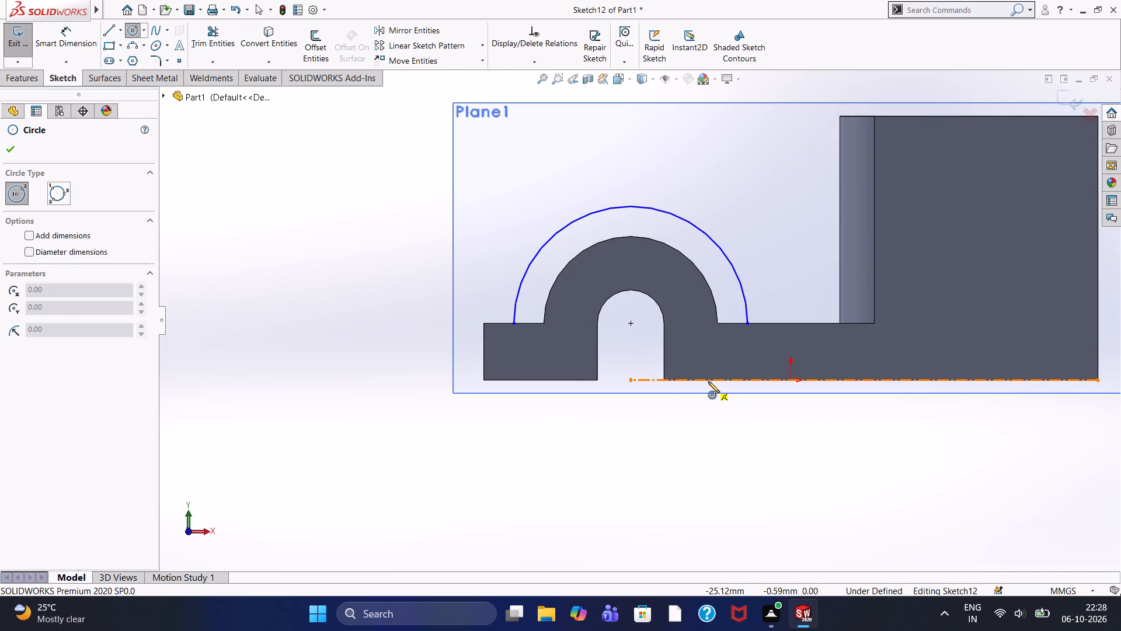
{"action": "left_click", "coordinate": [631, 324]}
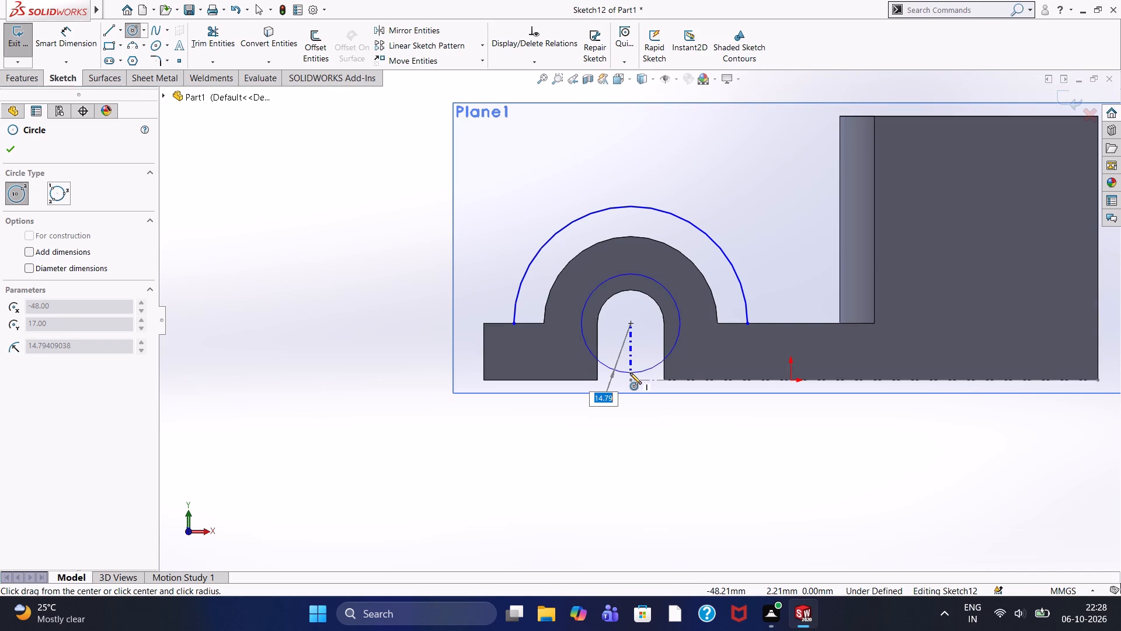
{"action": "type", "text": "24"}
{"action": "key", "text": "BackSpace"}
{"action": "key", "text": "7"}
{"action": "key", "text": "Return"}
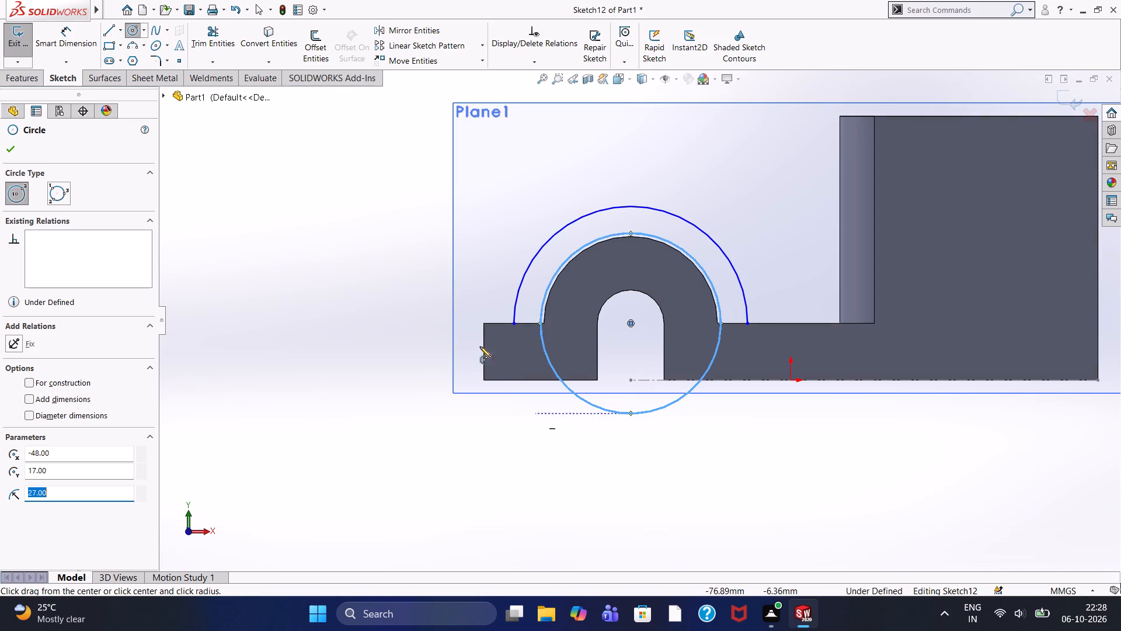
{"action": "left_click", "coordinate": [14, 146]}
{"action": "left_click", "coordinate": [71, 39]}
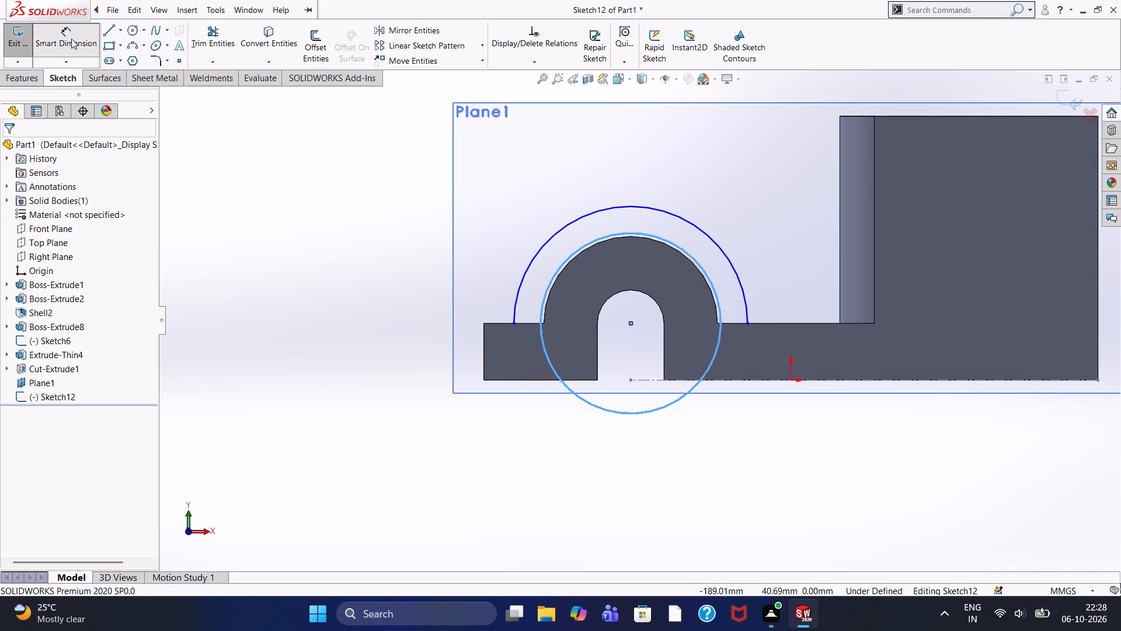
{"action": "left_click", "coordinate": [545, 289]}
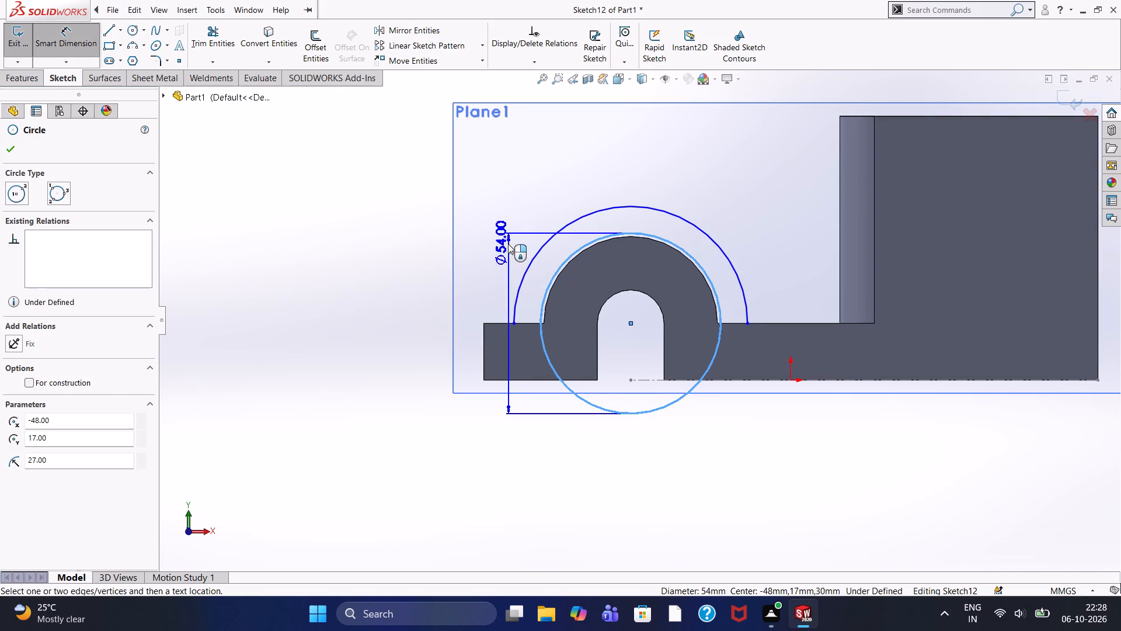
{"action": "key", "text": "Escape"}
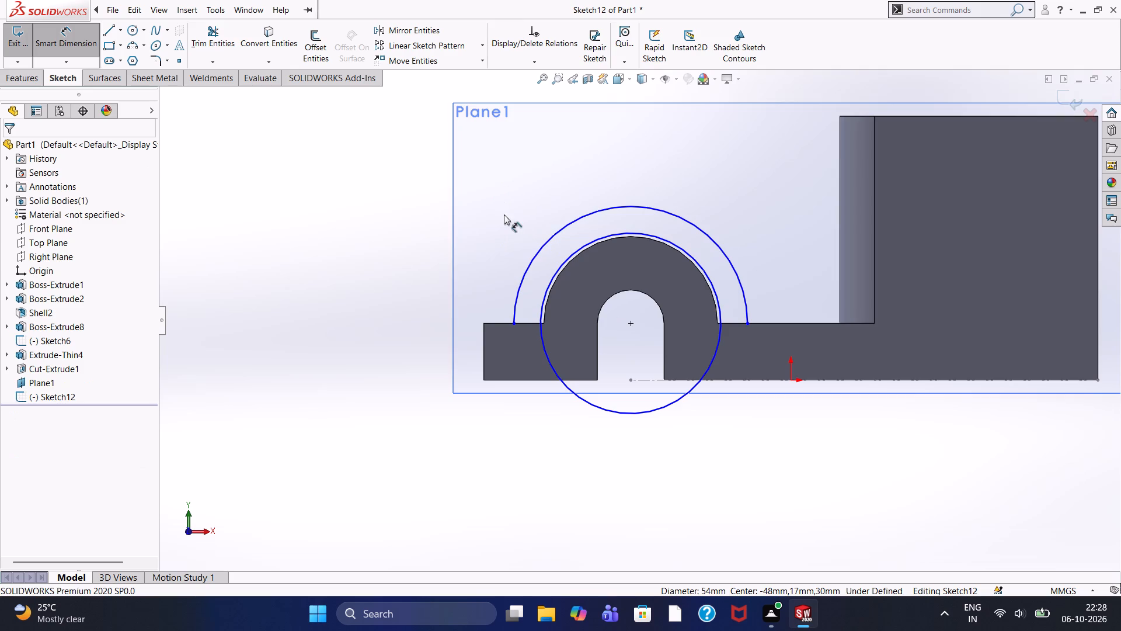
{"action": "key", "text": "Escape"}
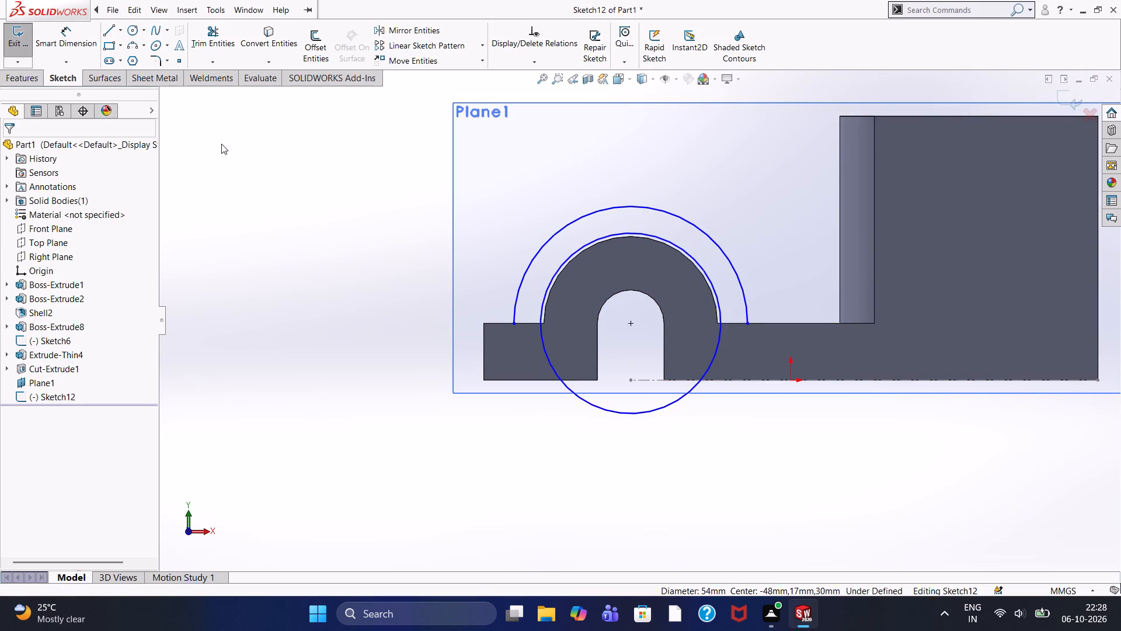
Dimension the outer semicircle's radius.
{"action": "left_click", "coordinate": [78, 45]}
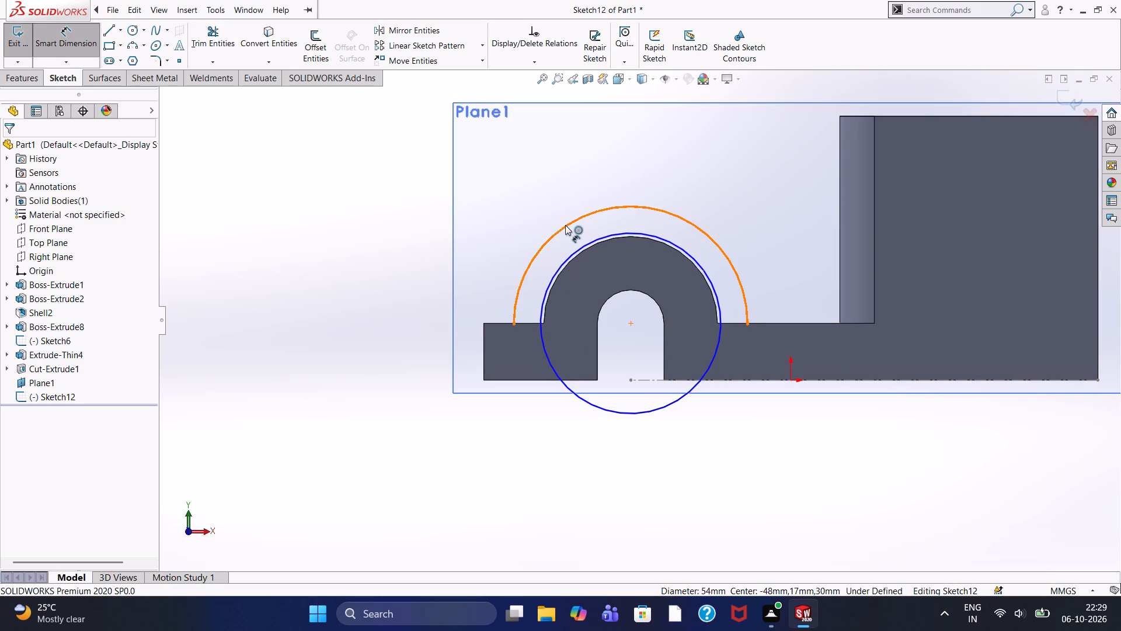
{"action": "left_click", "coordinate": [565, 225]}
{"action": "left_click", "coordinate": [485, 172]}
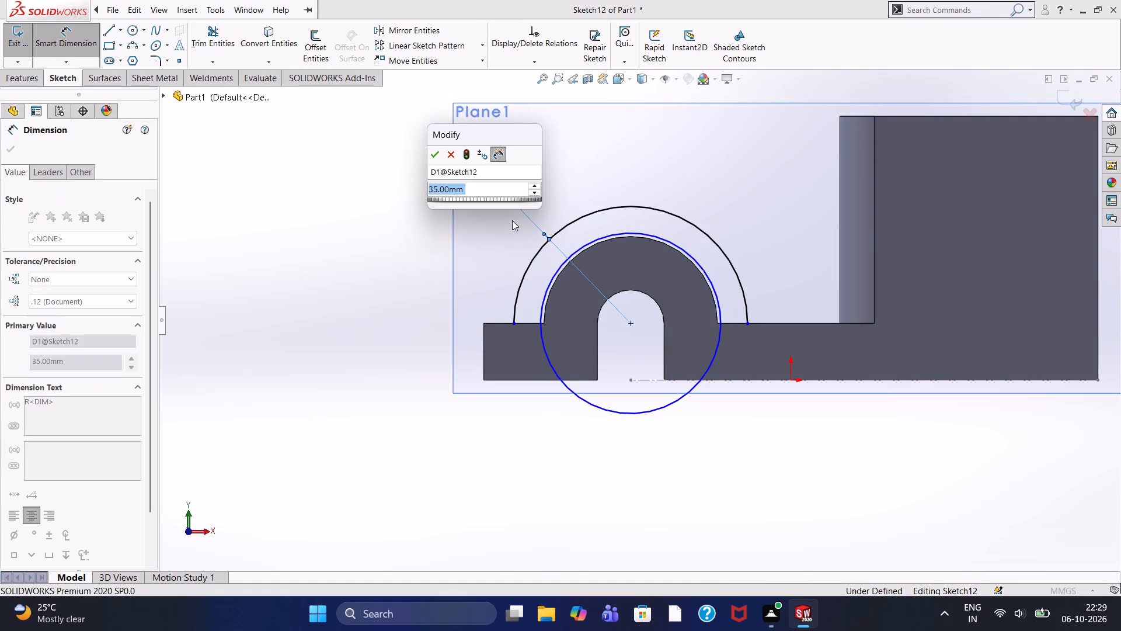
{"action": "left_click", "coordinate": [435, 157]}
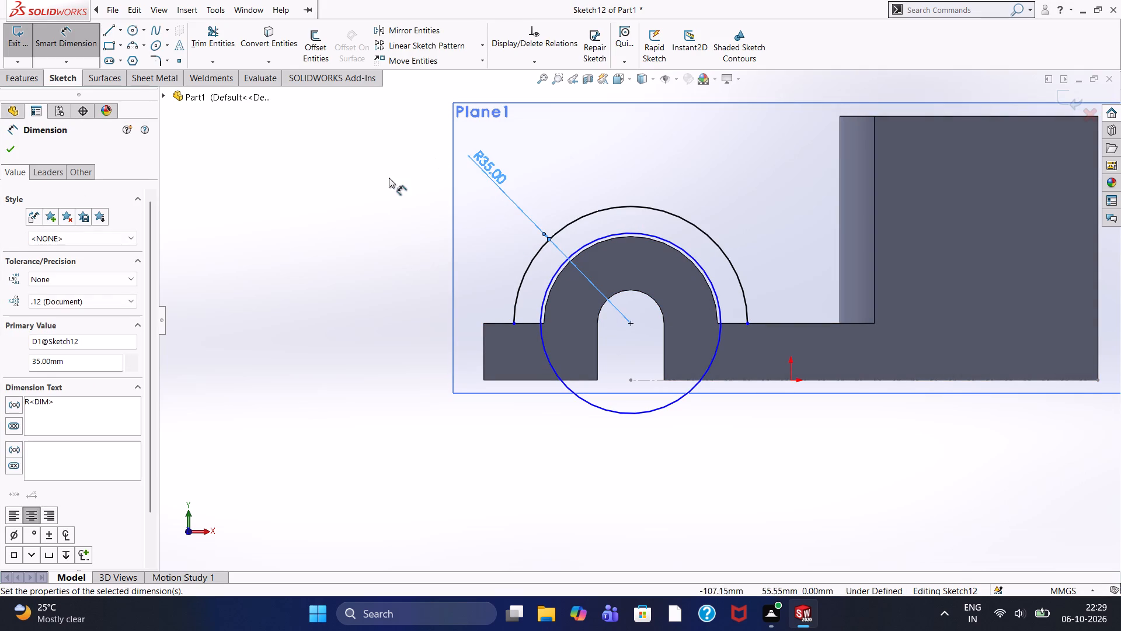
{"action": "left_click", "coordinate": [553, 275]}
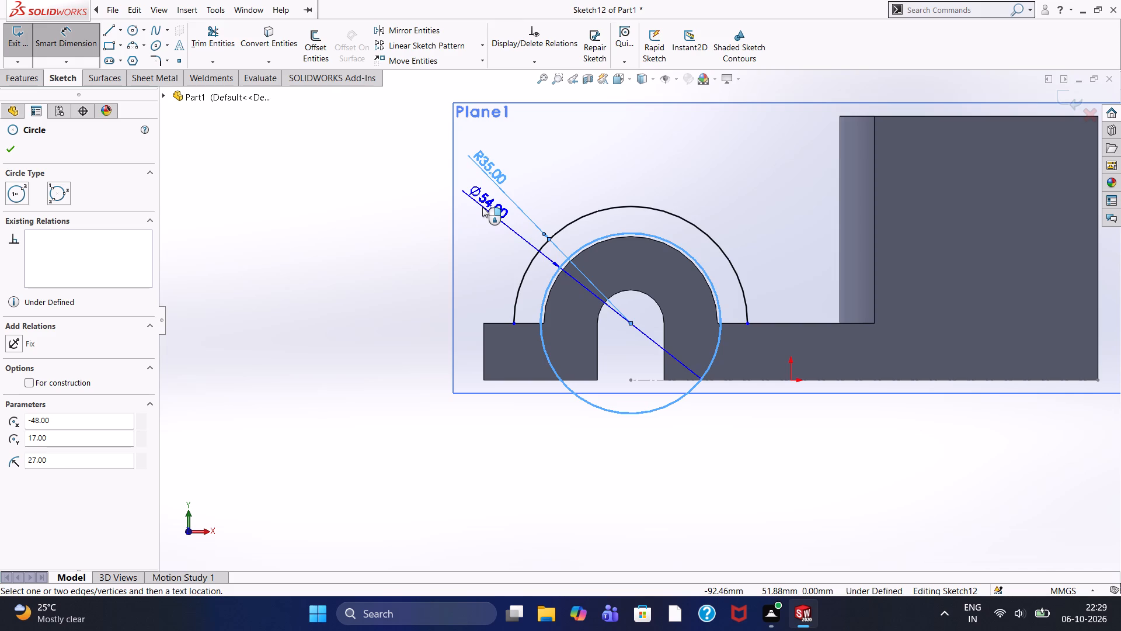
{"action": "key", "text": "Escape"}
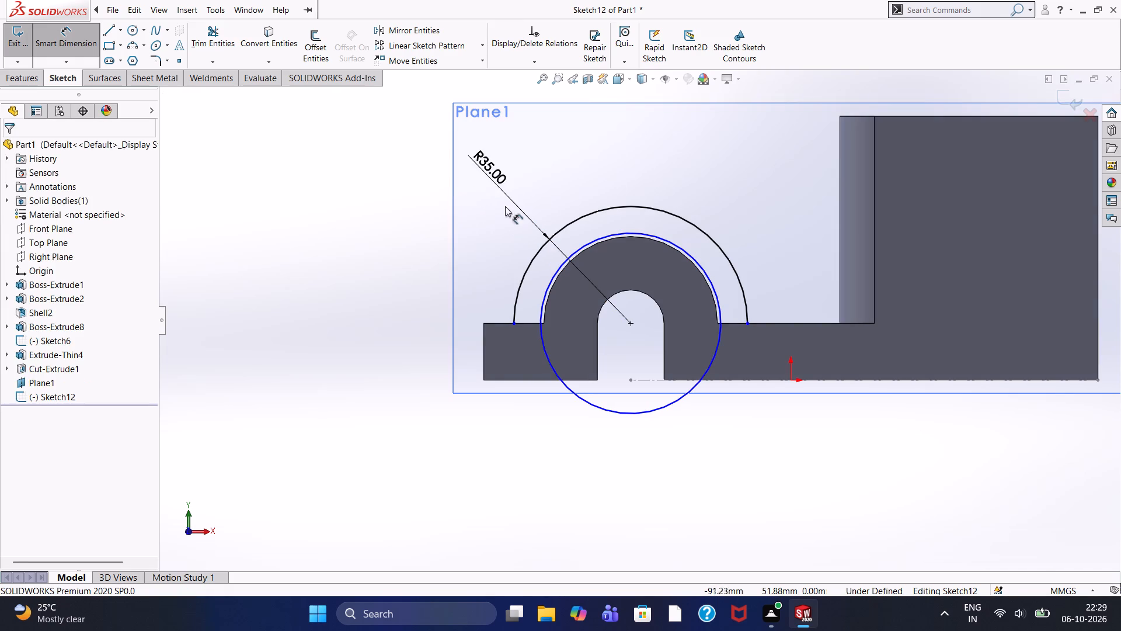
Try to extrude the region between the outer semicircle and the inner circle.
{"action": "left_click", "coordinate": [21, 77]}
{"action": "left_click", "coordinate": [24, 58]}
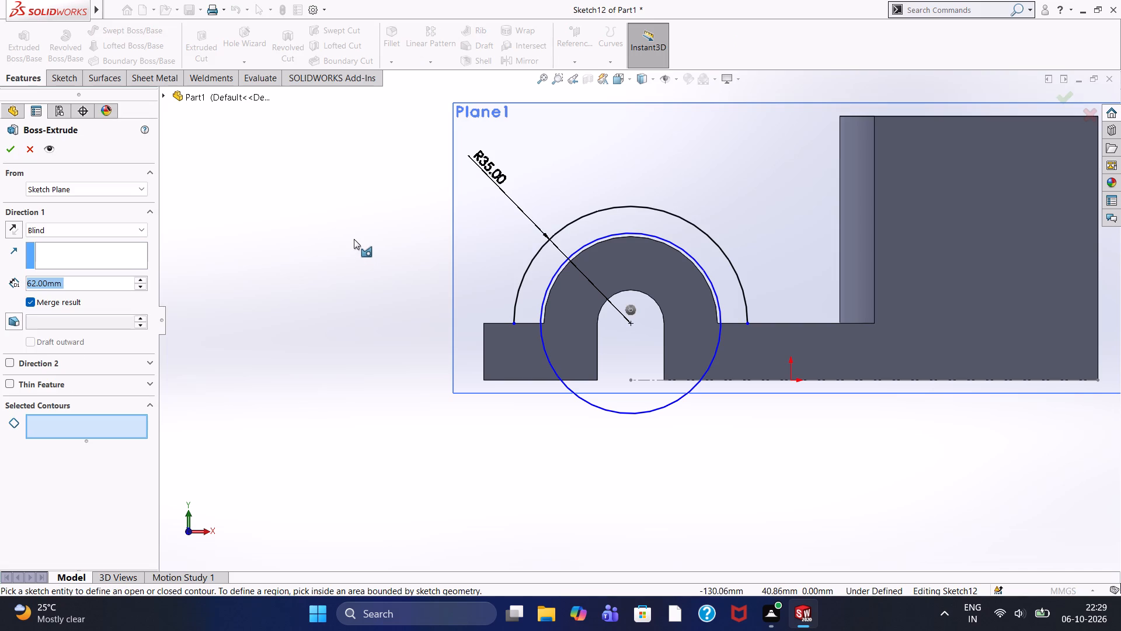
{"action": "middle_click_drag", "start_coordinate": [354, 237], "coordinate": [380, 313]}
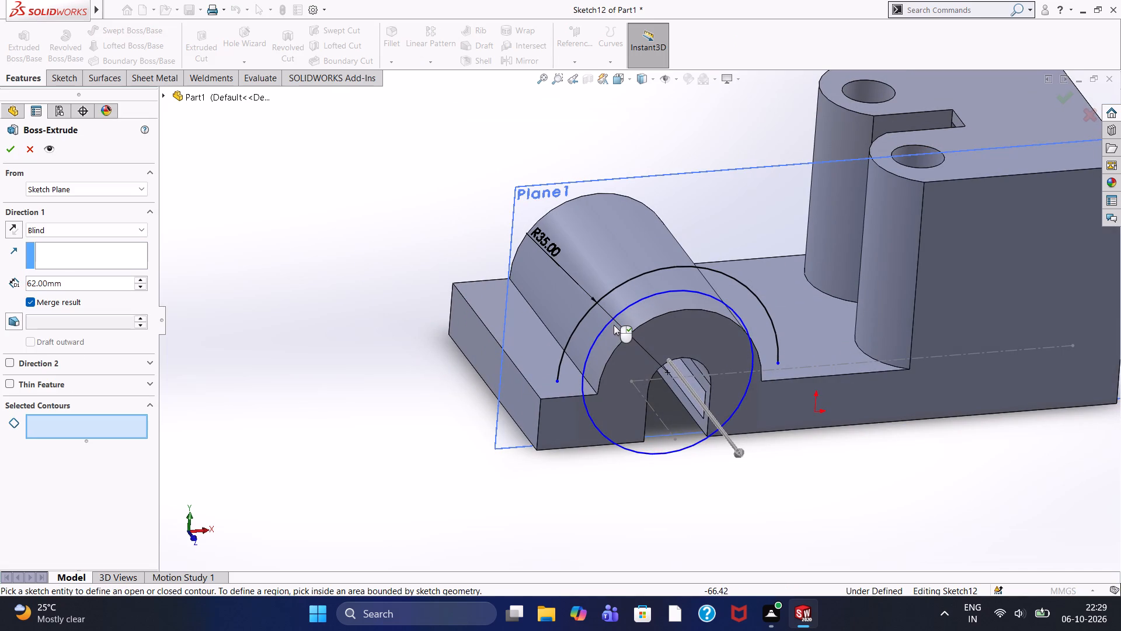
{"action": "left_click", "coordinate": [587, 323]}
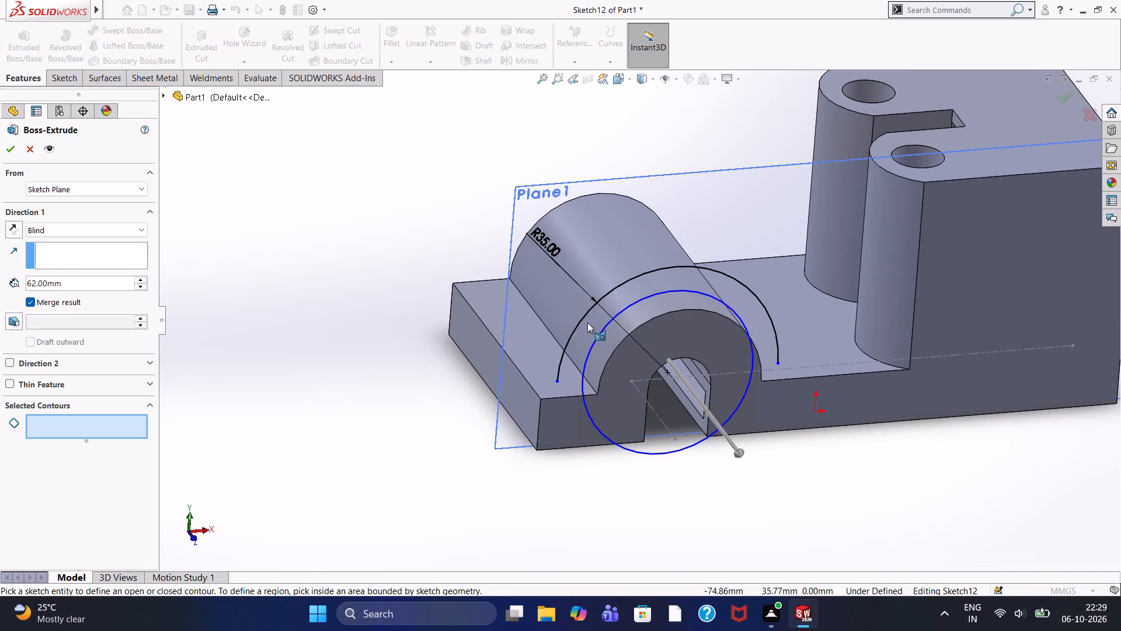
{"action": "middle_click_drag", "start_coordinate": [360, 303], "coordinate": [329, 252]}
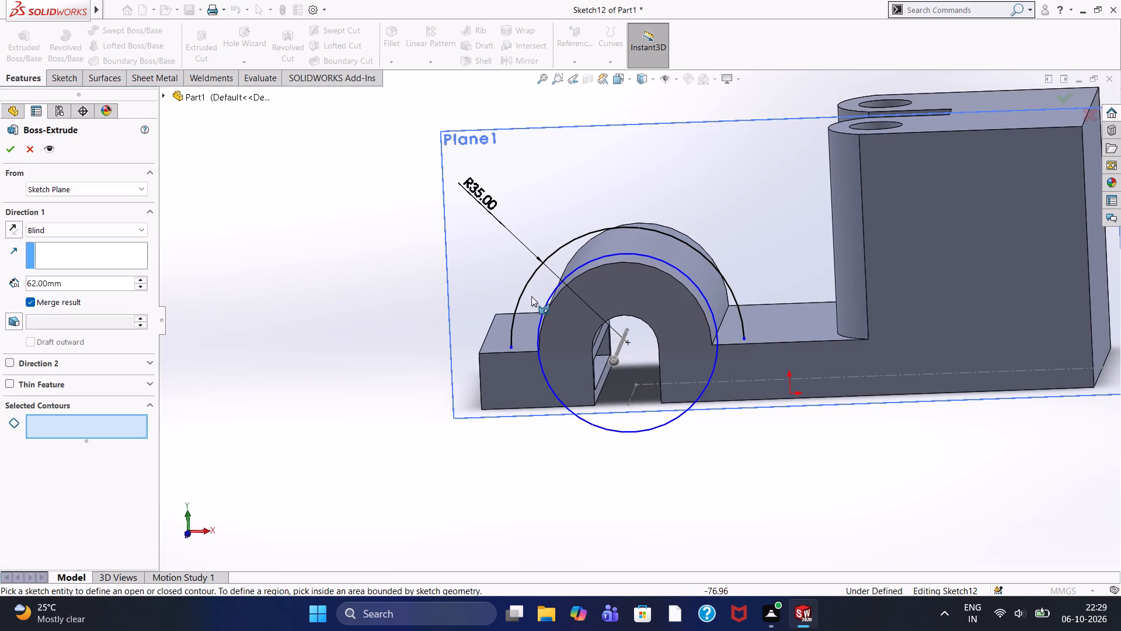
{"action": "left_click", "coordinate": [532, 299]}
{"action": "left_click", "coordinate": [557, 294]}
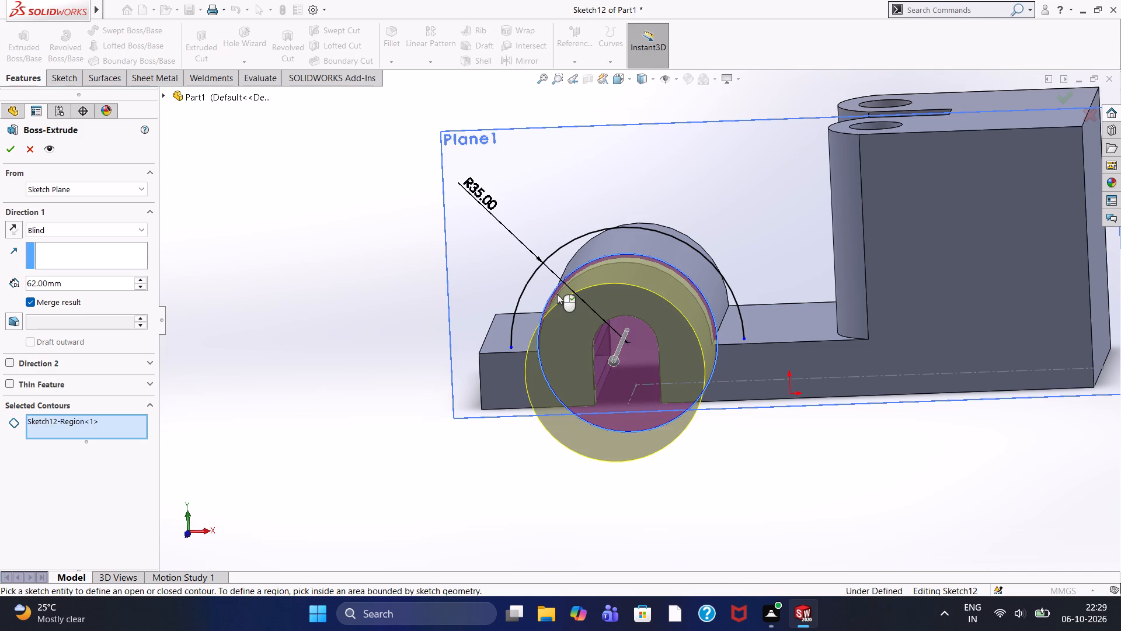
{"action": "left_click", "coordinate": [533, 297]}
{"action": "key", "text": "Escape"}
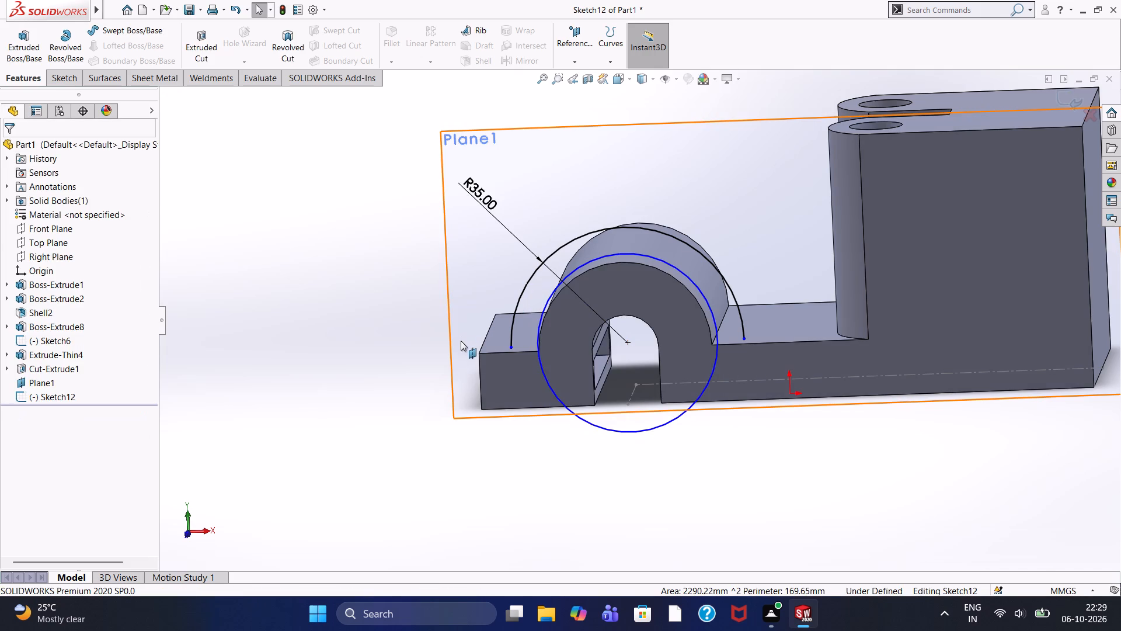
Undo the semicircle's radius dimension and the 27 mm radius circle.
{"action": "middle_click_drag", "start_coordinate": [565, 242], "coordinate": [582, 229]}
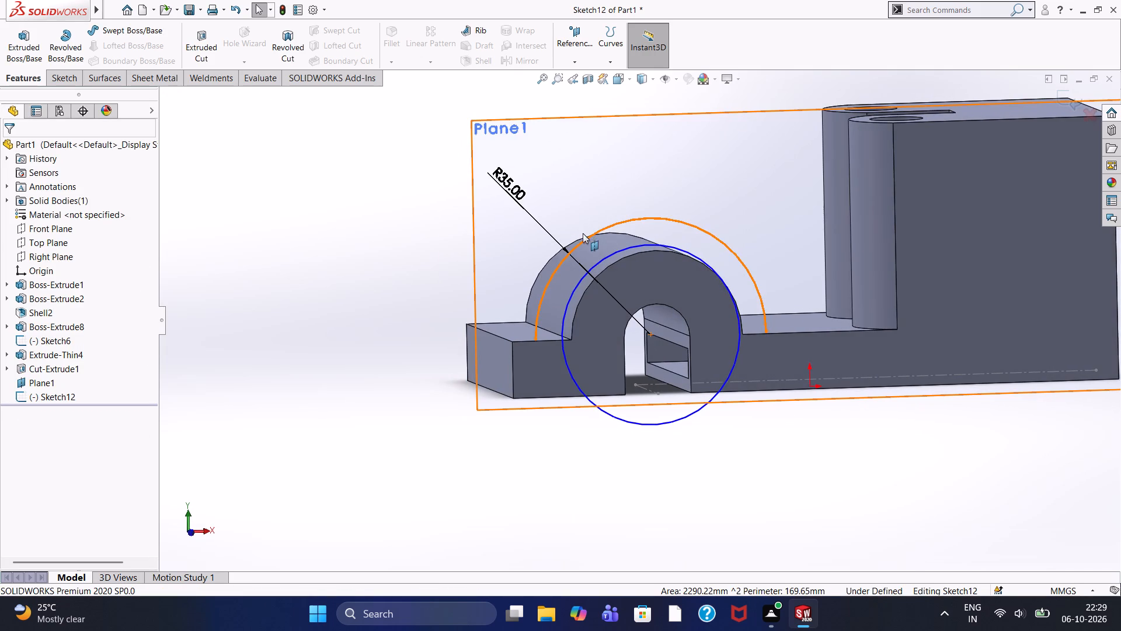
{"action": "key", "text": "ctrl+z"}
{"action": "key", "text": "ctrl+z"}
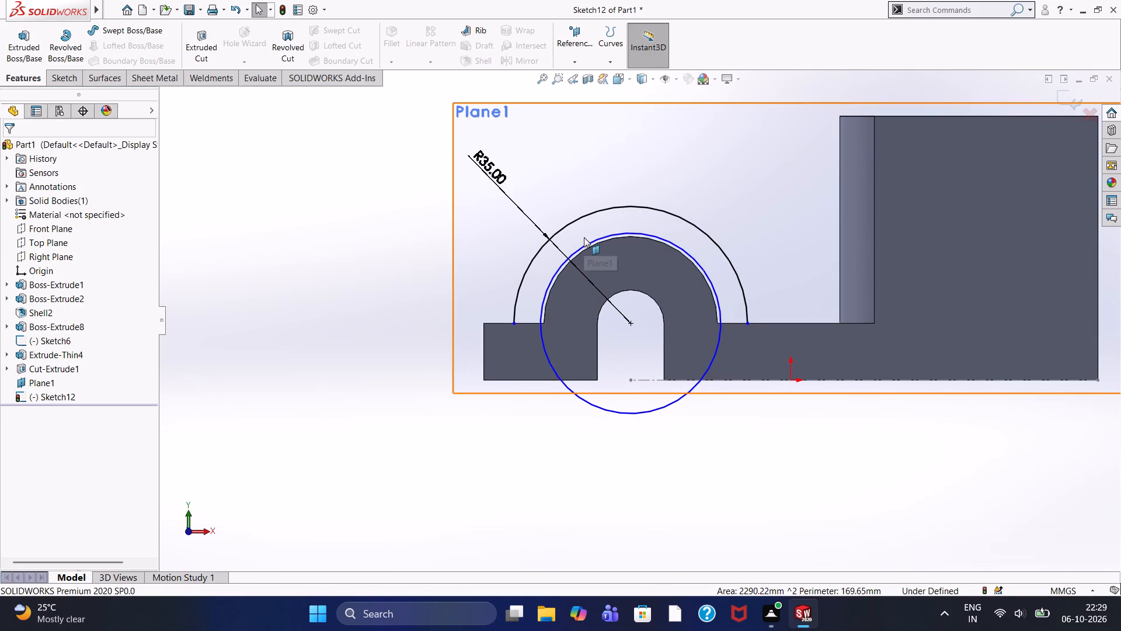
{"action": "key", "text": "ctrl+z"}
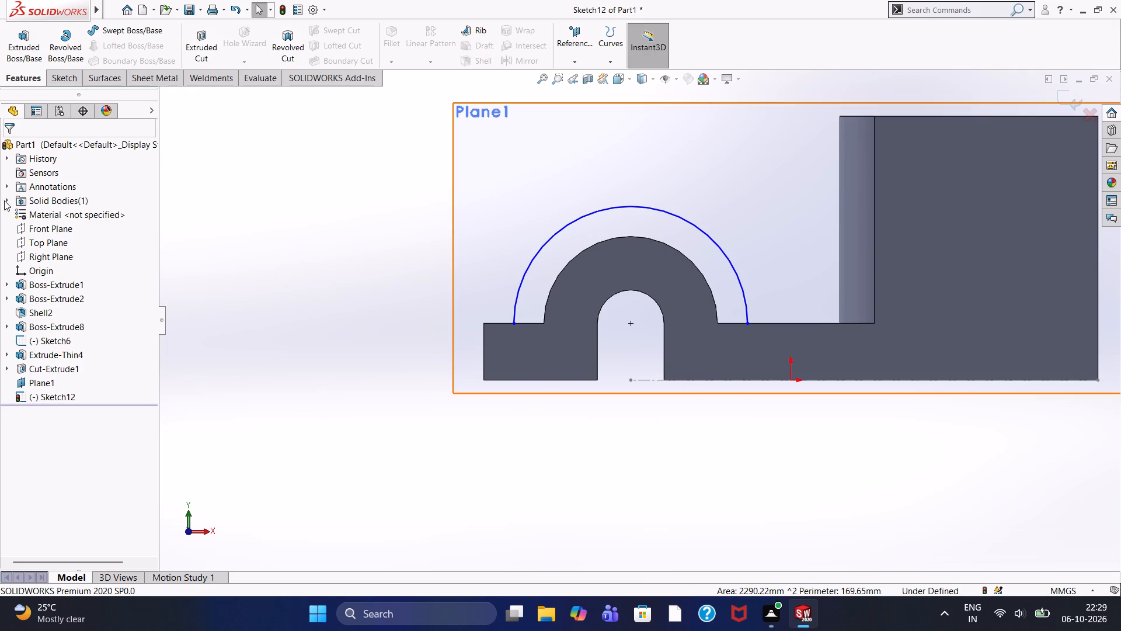
Sketch a circle of about 26 mm radius concentric with the half-round boss, following the boss's outer edge.
{"action": "left_click", "coordinate": [72, 79]}
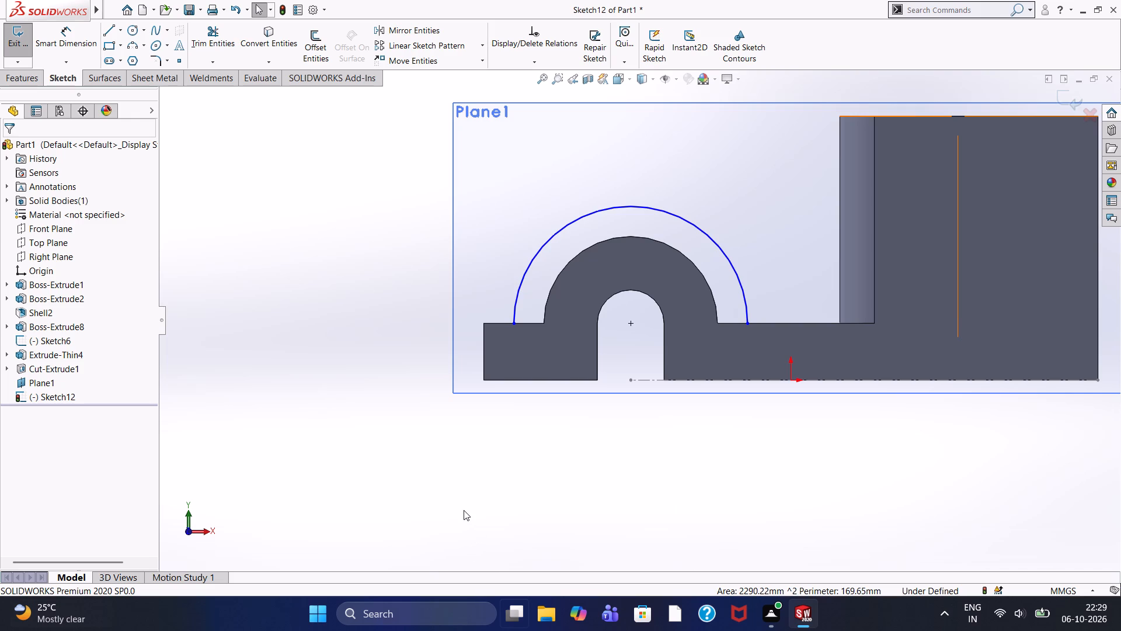
{"action": "left_click", "coordinate": [131, 31]}
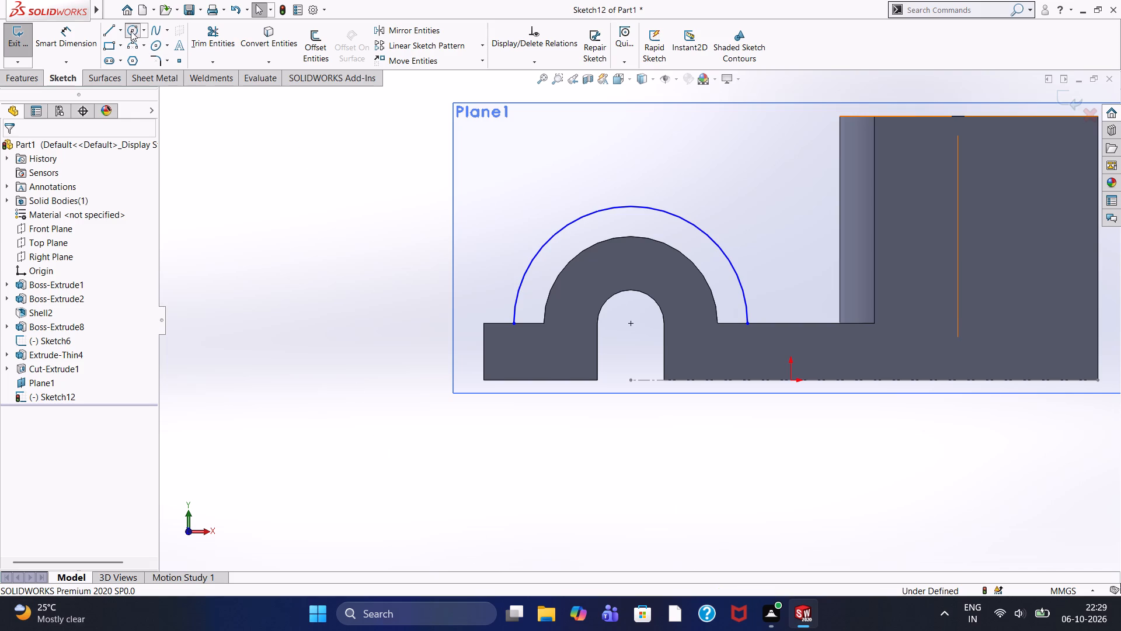
{"action": "left_click", "coordinate": [632, 324]}
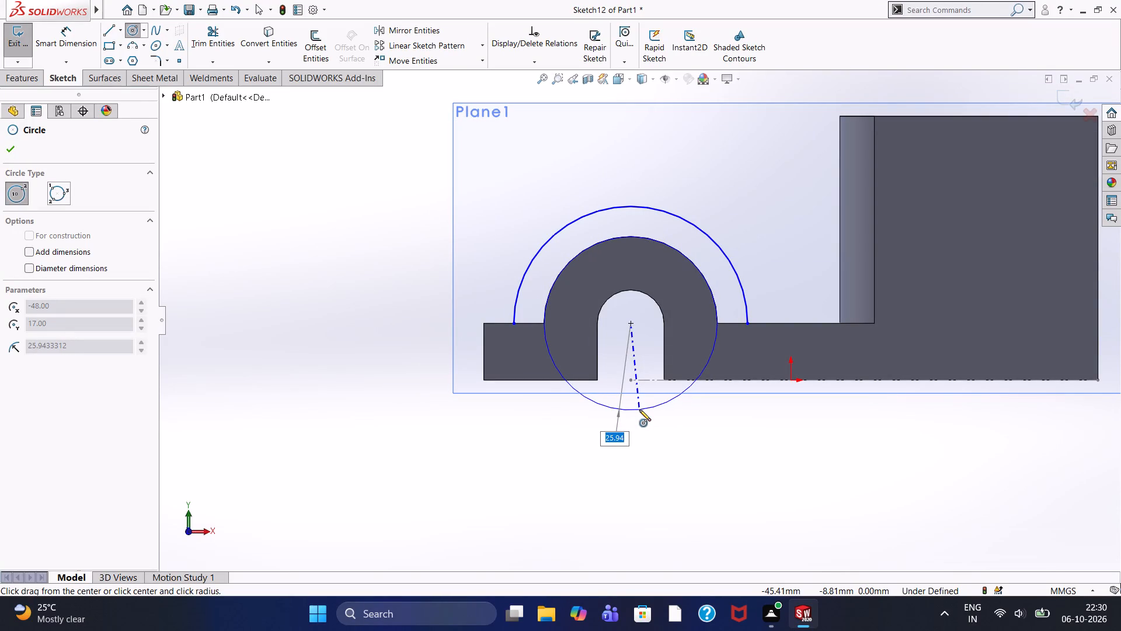
{"action": "left_click", "coordinate": [639, 410]}
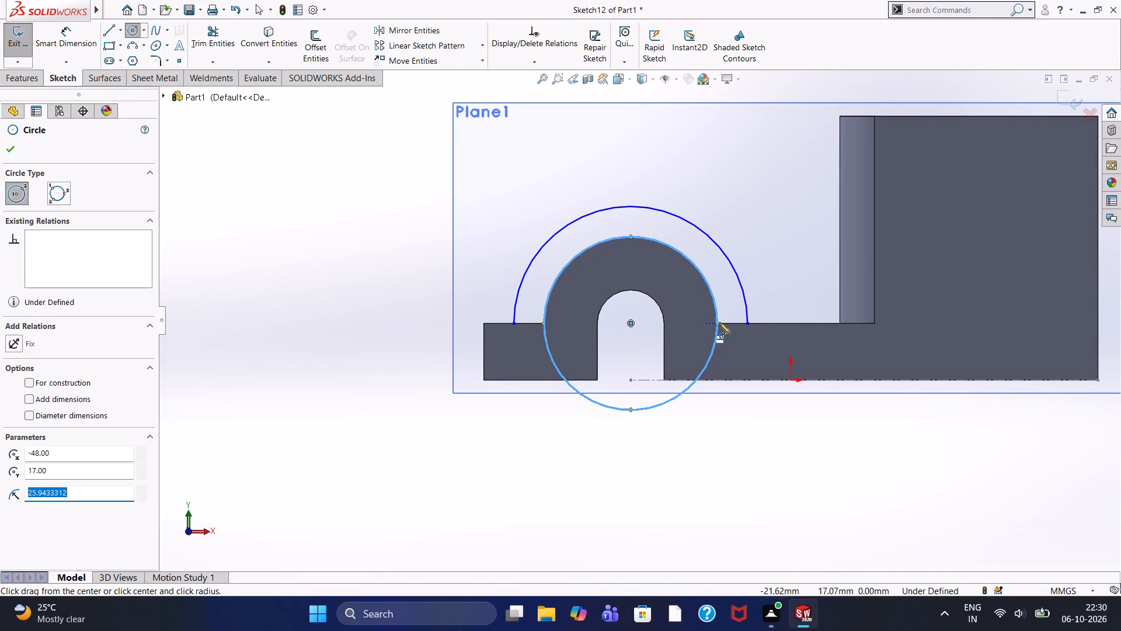
{"action": "scroll", "coordinate": [632, 279], "scroll_direction": "down", "scroll_amount": 4}
{"action": "scroll", "coordinate": [640, 216], "scroll_direction": "down", "scroll_amount": 11}
{"action": "scroll", "coordinate": [615, 285], "scroll_direction": "down", "scroll_amount": 5}
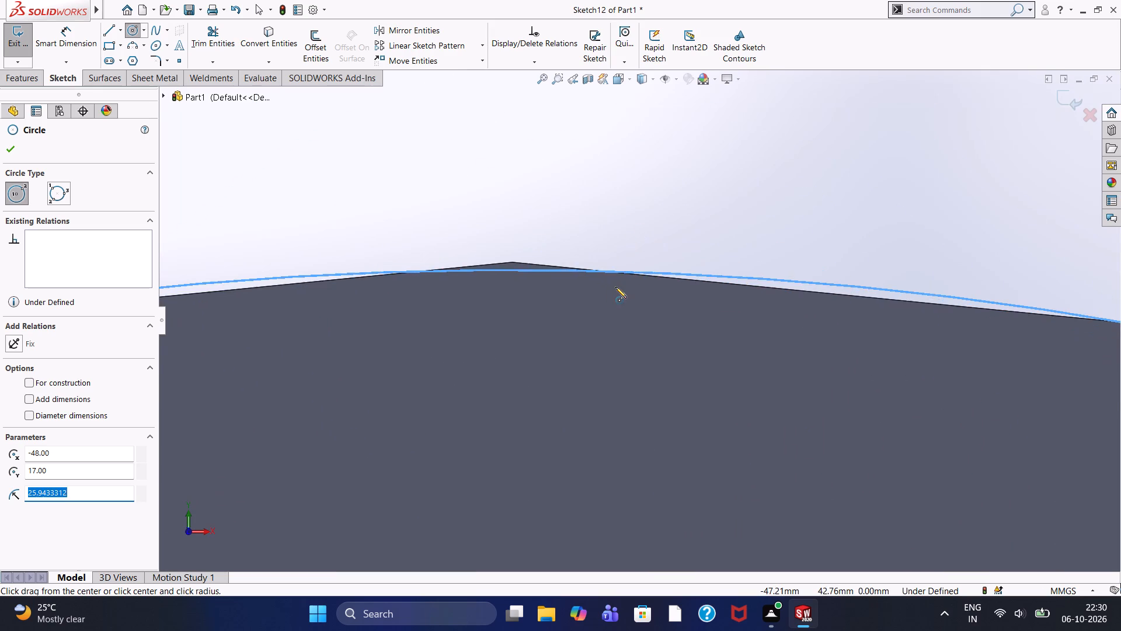
{"action": "scroll", "coordinate": [615, 287], "scroll_direction": "up", "scroll_amount": 20}
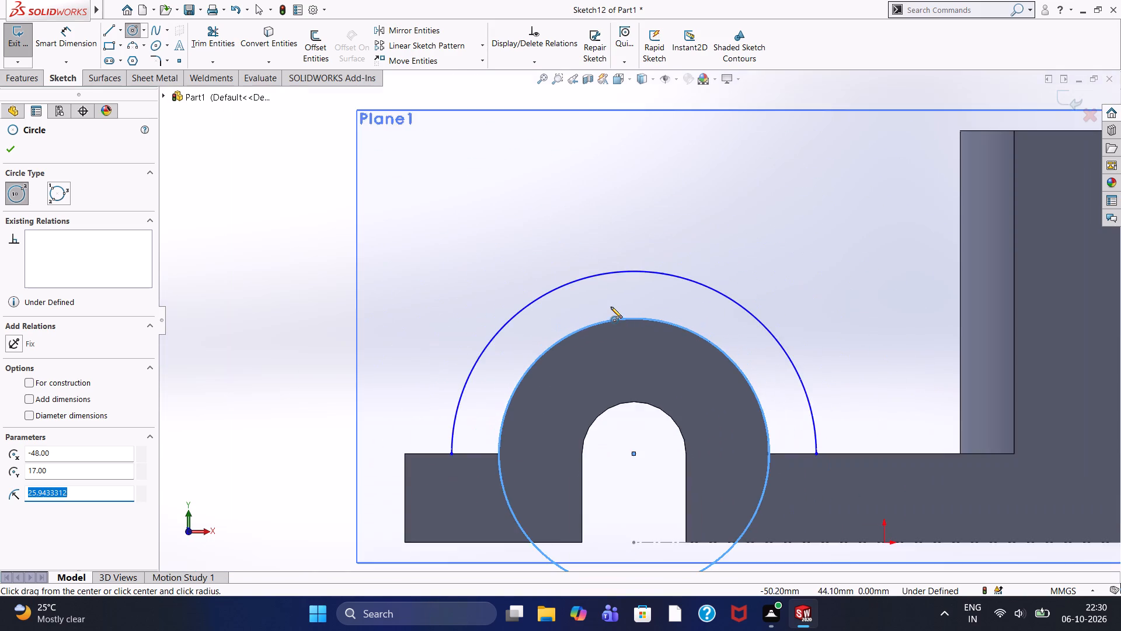
{"action": "scroll", "coordinate": [610, 308], "scroll_direction": "up", "scroll_amount": 1}
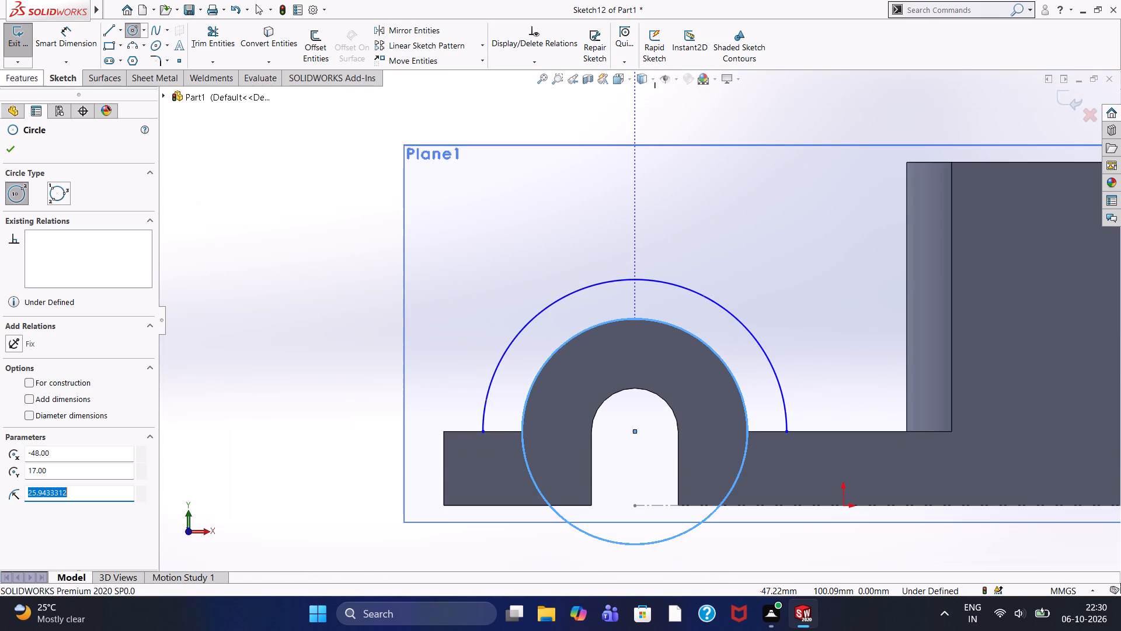
{"action": "left_click", "coordinate": [12, 150]}
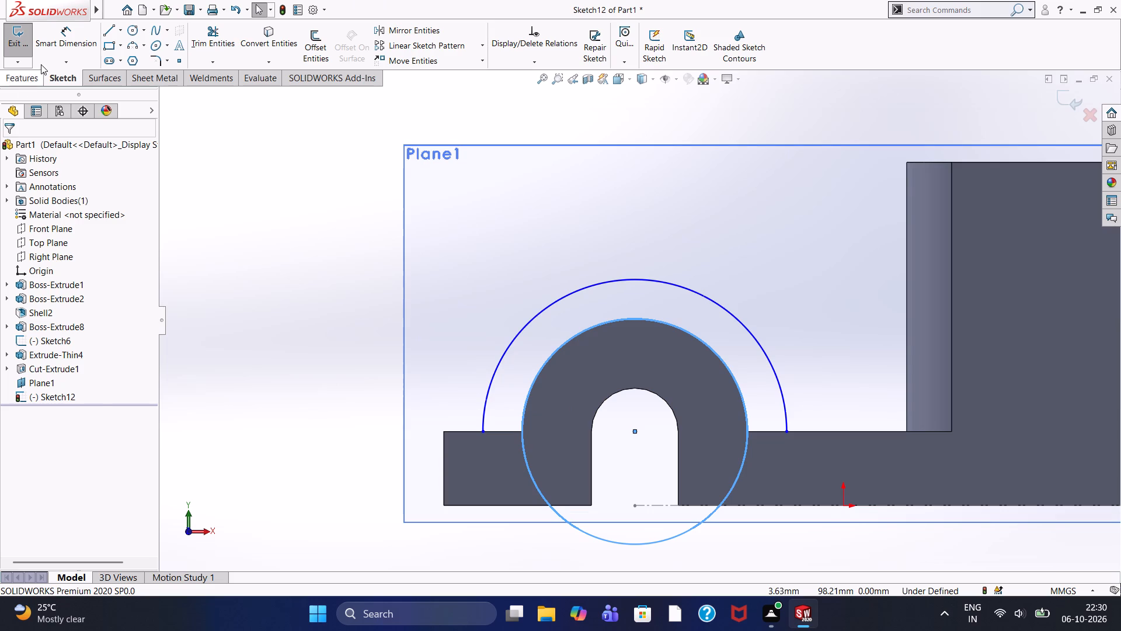
{"action": "left_click", "coordinate": [335, 142]}
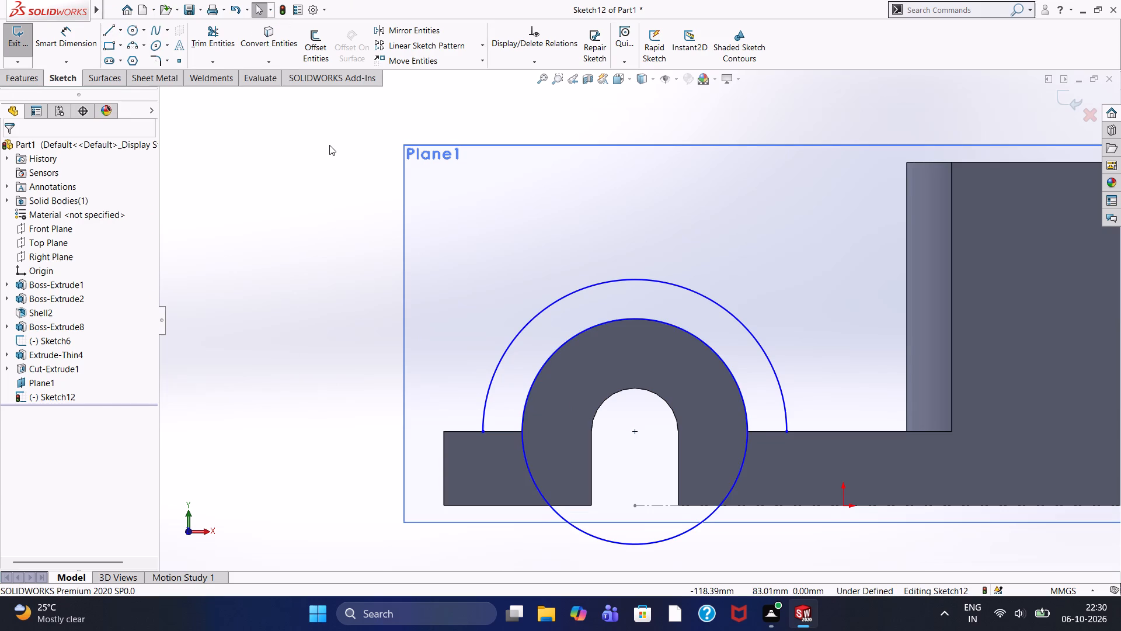
Draw a horizontal construction line about 83 mm long from the base plate's upper end corner, across the circle and outer semicircle.
{"action": "left_click", "coordinate": [123, 29]}
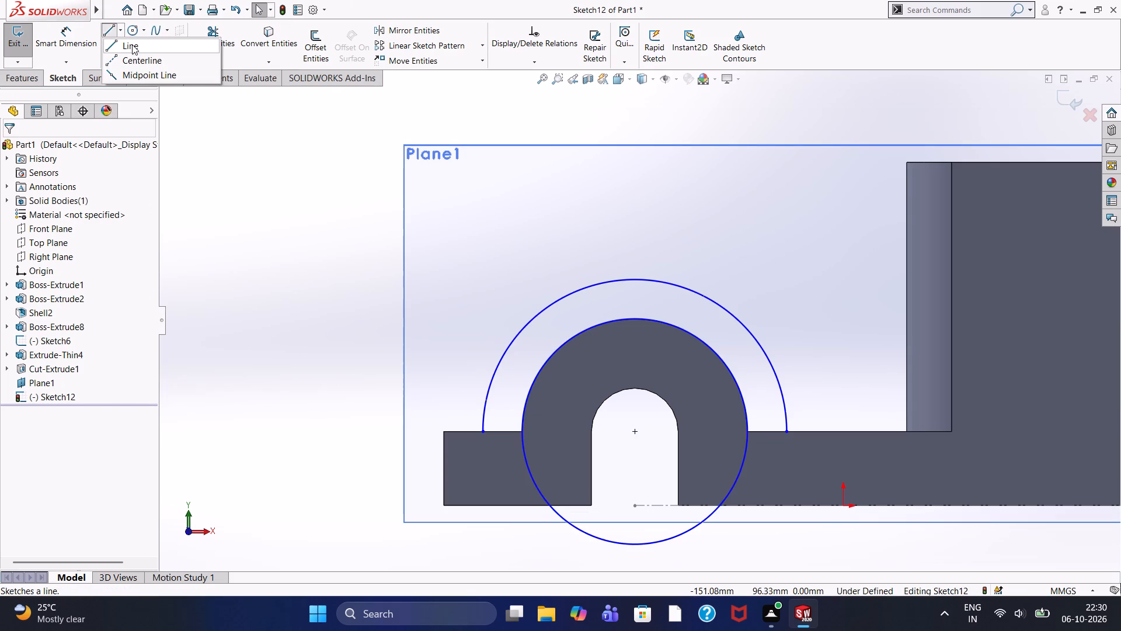
{"action": "left_click", "coordinate": [134, 58]}
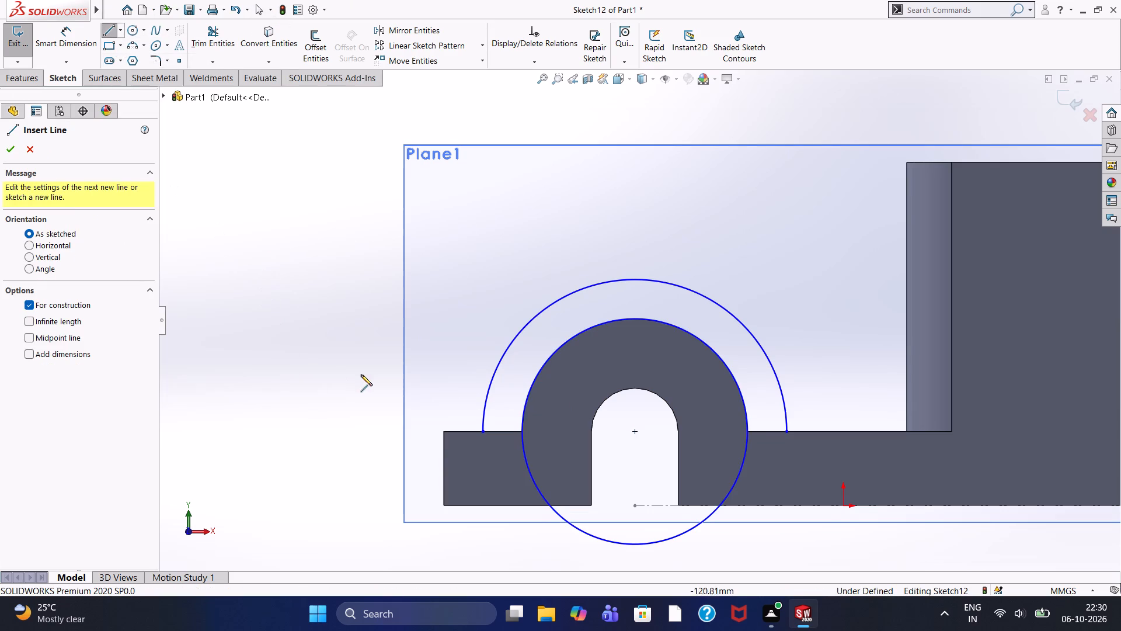
{"action": "left_click", "coordinate": [443, 433]}
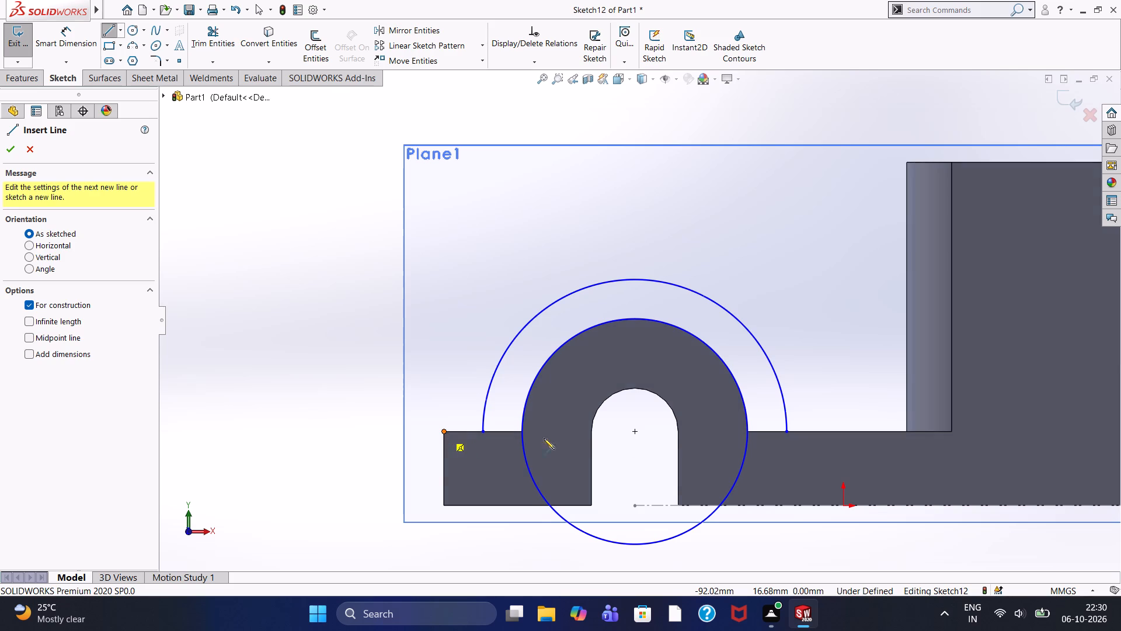
{"action": "left_click", "coordinate": [804, 432]}
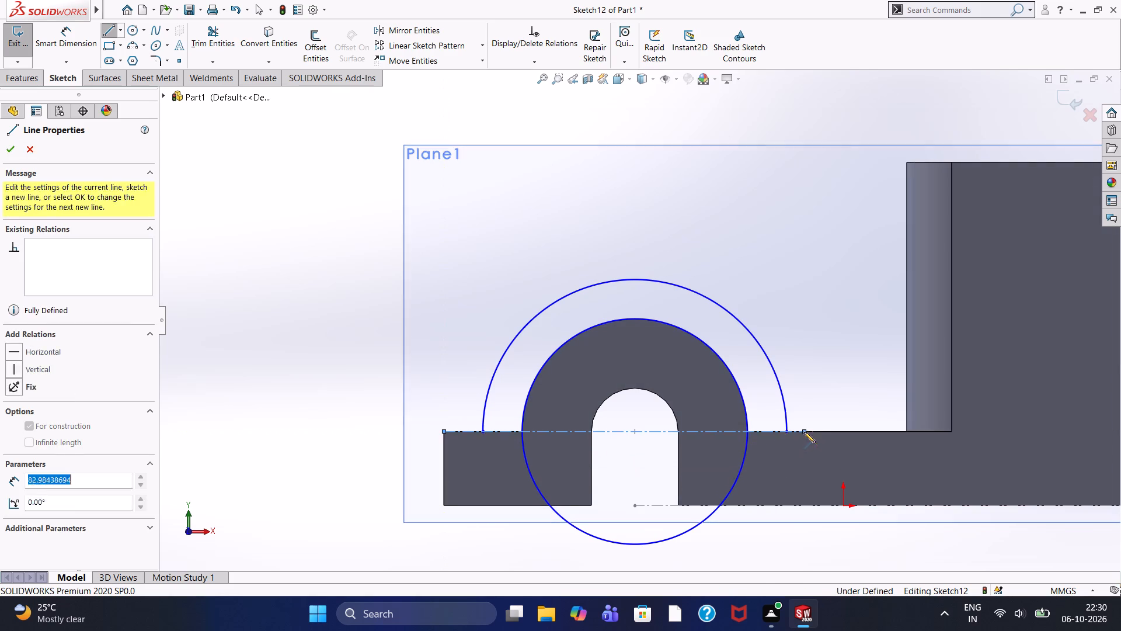
{"action": "right_click", "coordinate": [807, 338]}
{"action": "left_click", "coordinate": [821, 349]}
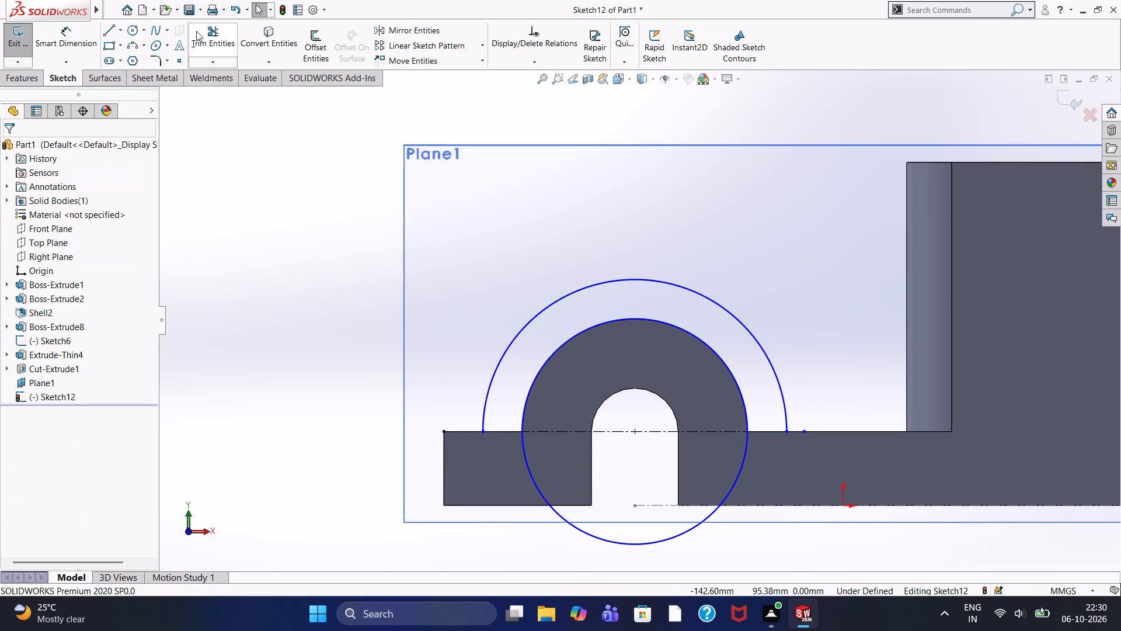
Trim away the circle's lower half and all segments of the construction line, leaving two concentric half arcs.
{"action": "left_click", "coordinate": [204, 32]}
{"action": "left_click", "coordinate": [531, 477]}
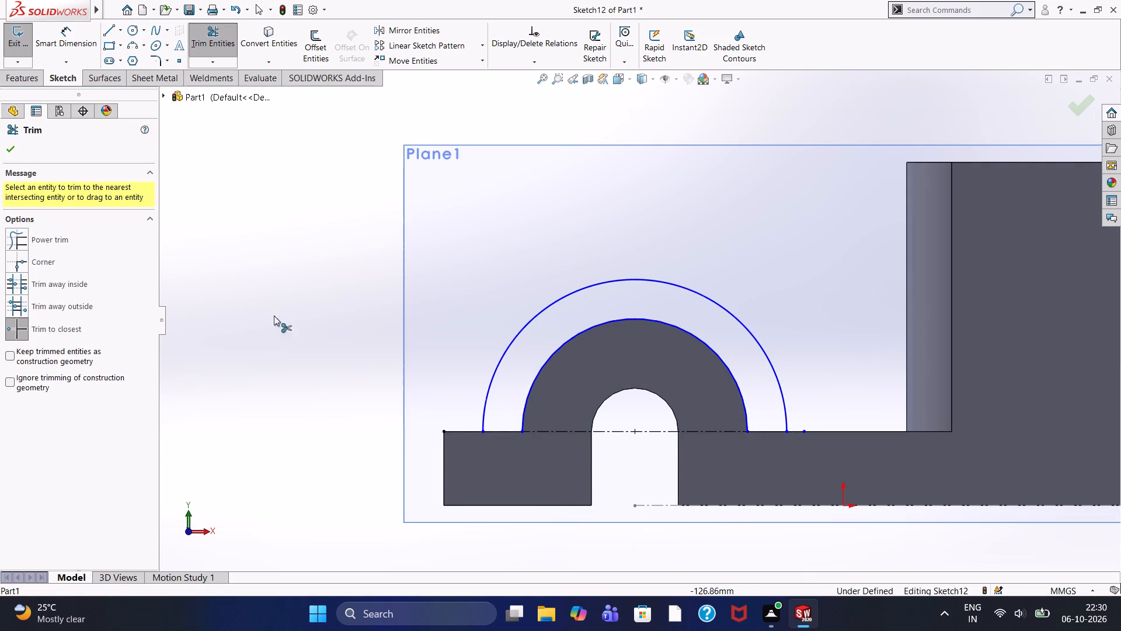
{"action": "left_click", "coordinate": [546, 429]}
{"action": "left_click", "coordinate": [454, 433]}
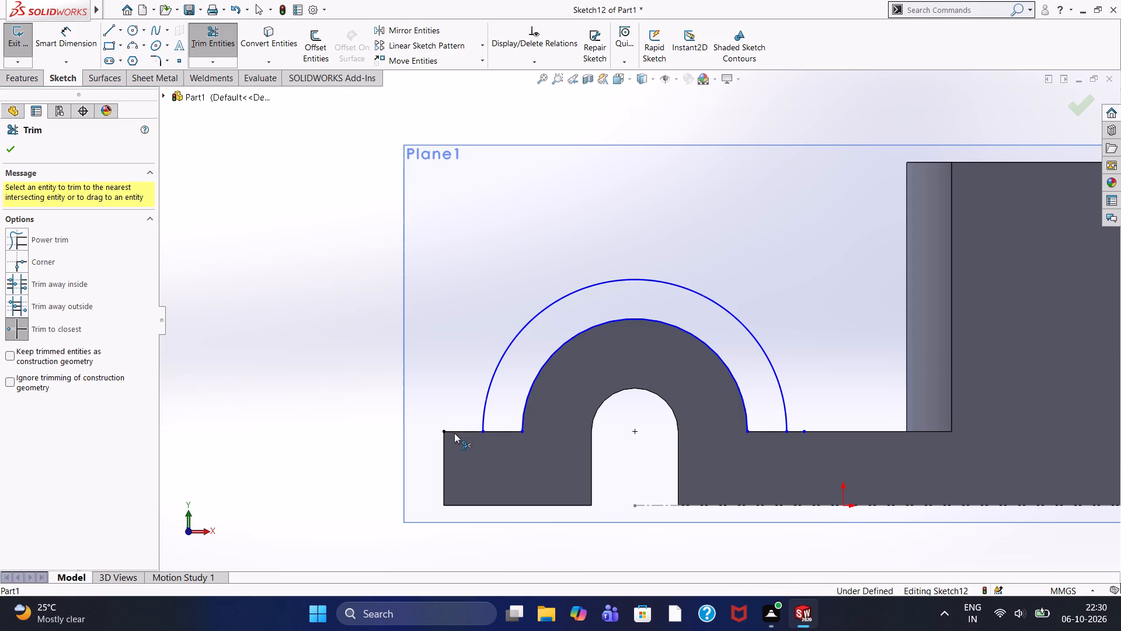
{"action": "left_click", "coordinate": [506, 430]}
{"action": "left_click", "coordinate": [762, 431]}
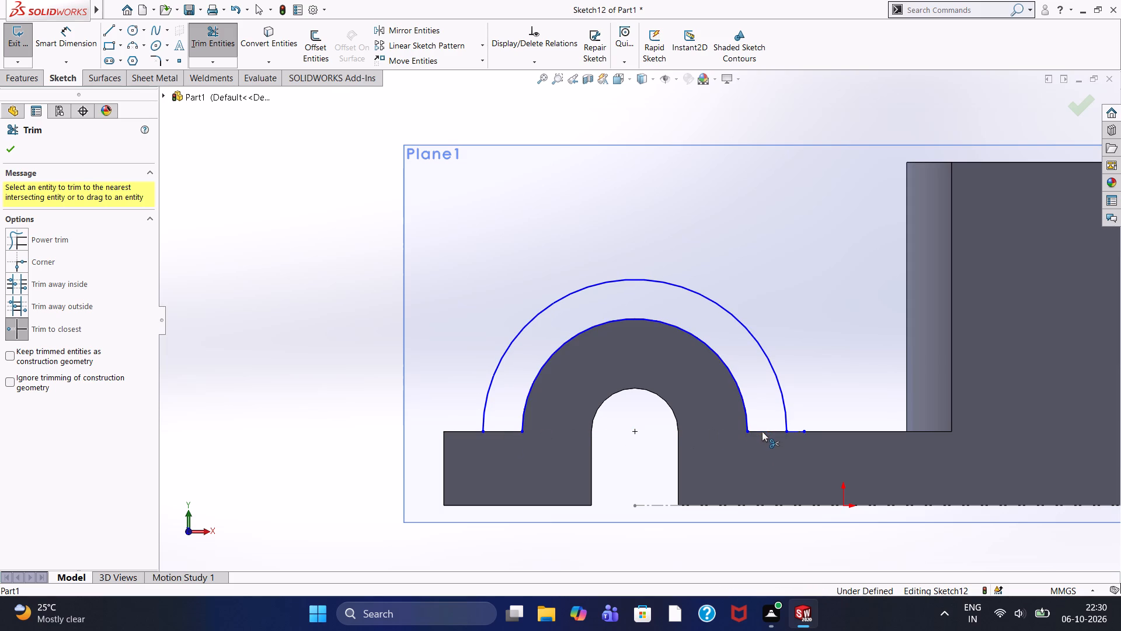
{"action": "left_click", "coordinate": [798, 431]}
{"action": "key", "text": "Escape"}
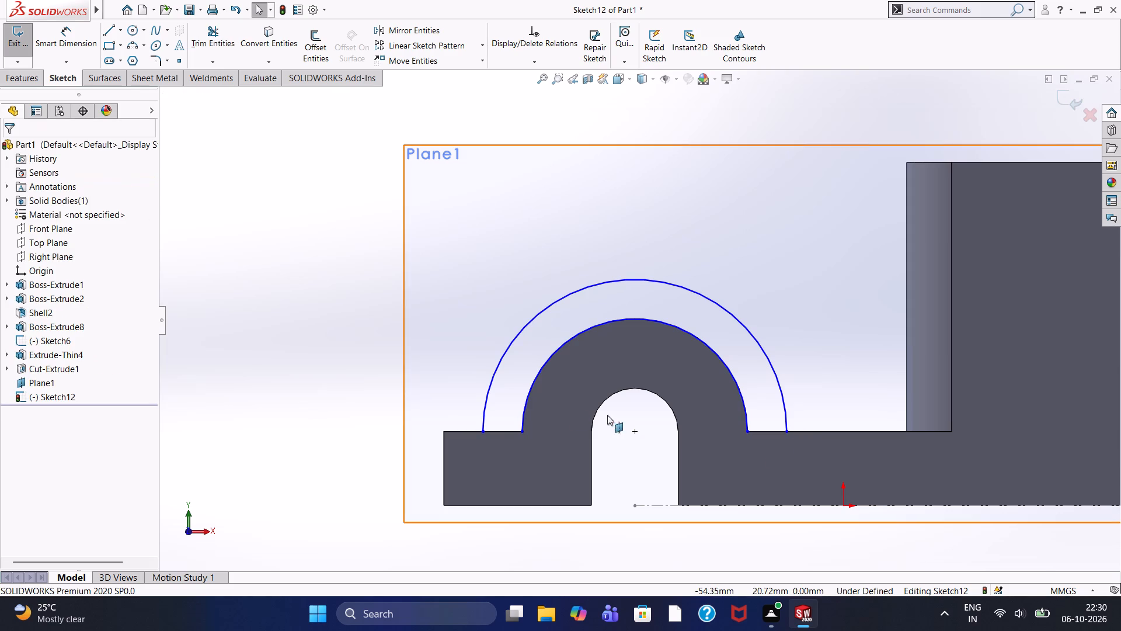
Close the arch profile with two horizontal lines of about 9 mm joining the ends of the inner and outer arcs.
{"action": "left_click", "coordinate": [105, 37]}
{"action": "left_click", "coordinate": [483, 434]}
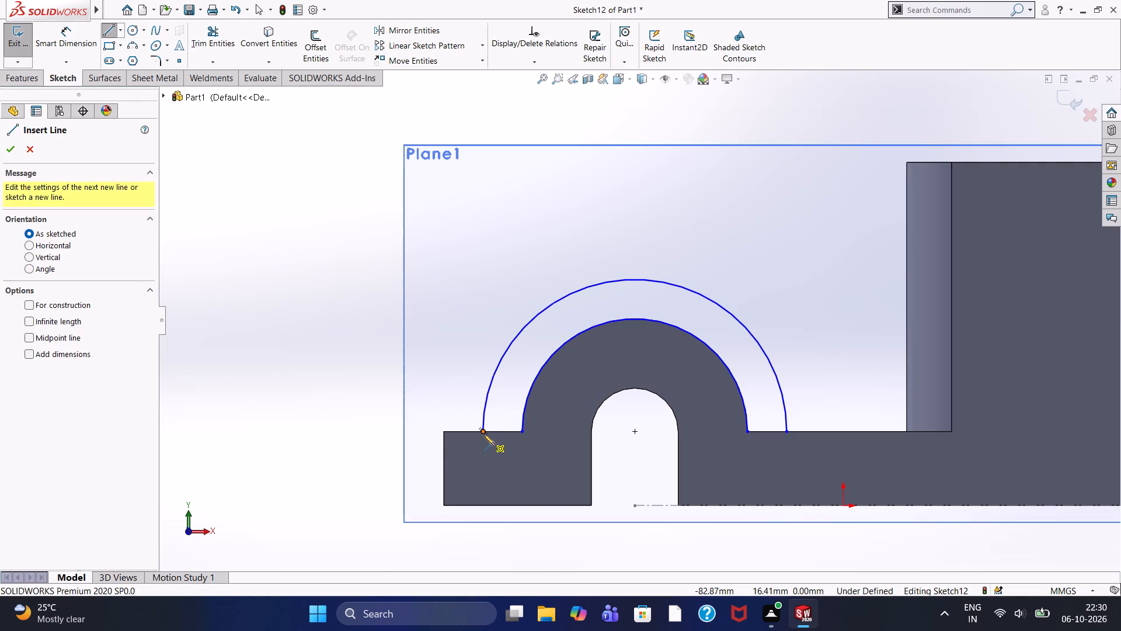
{"action": "left_click", "coordinate": [523, 432]}
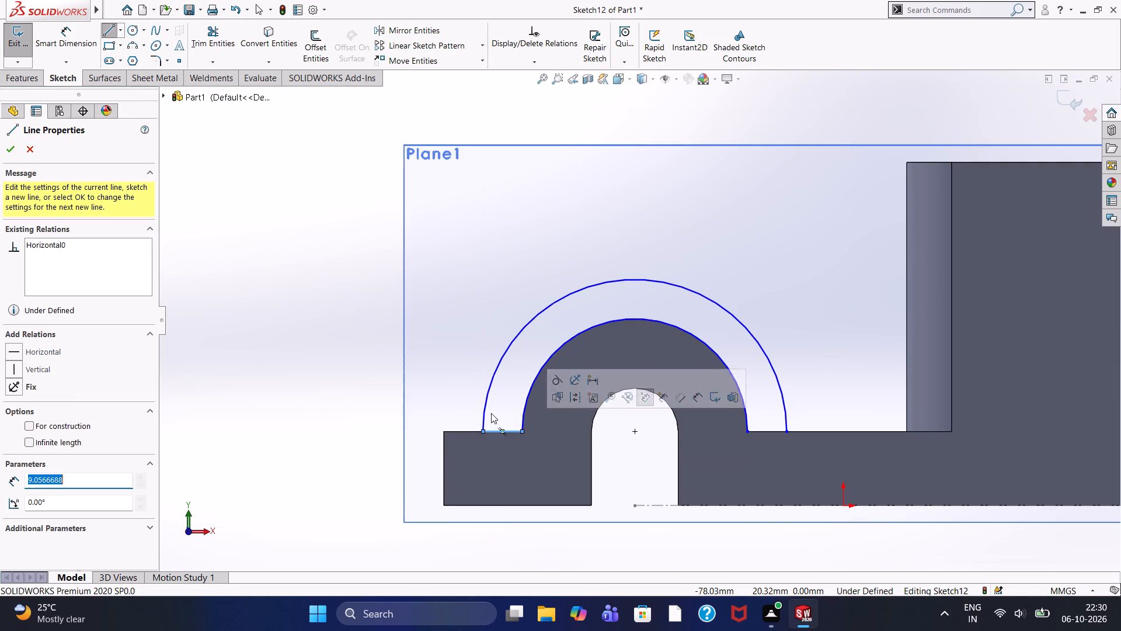
{"action": "right_click", "coordinate": [433, 326]}
{"action": "left_click", "coordinate": [449, 339]}
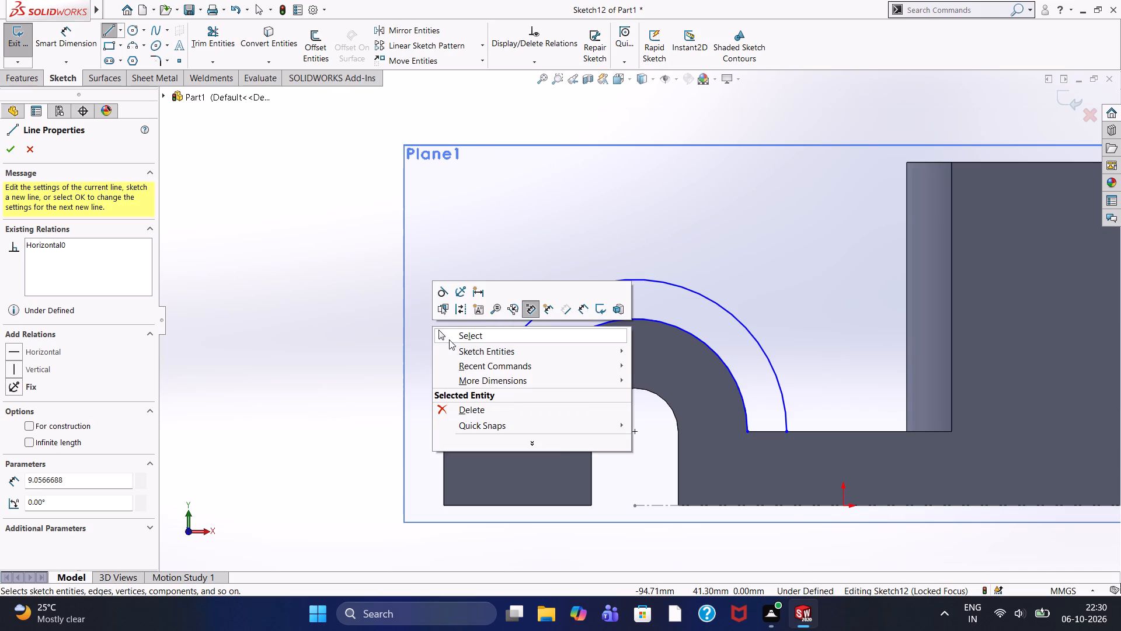
{"action": "left_click", "coordinate": [102, 31]}
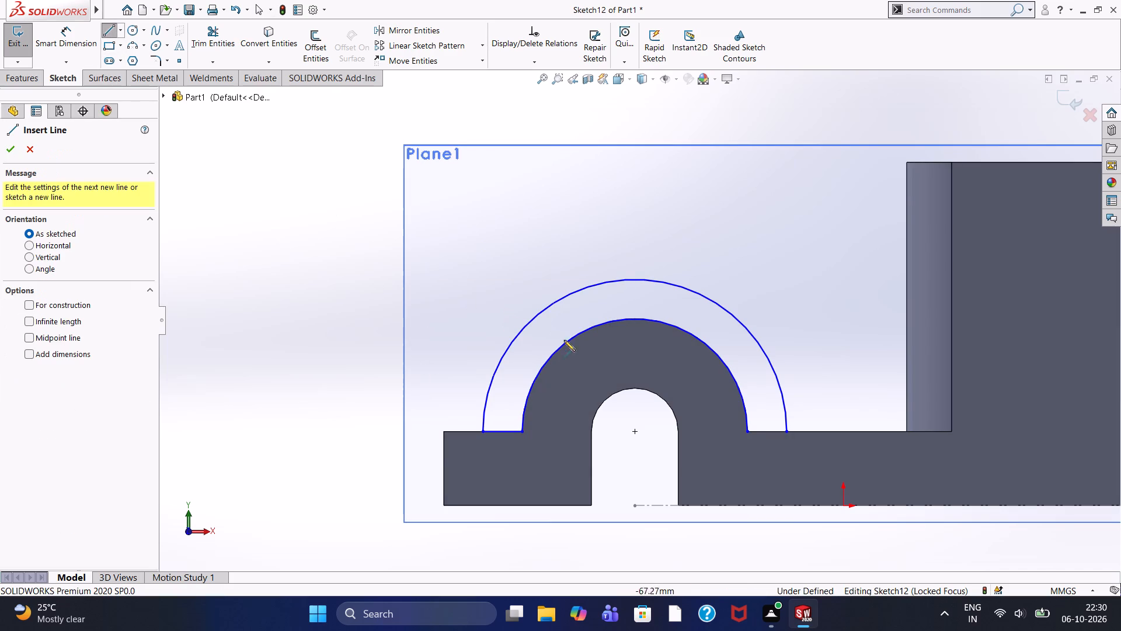
{"action": "left_click", "coordinate": [746, 432]}
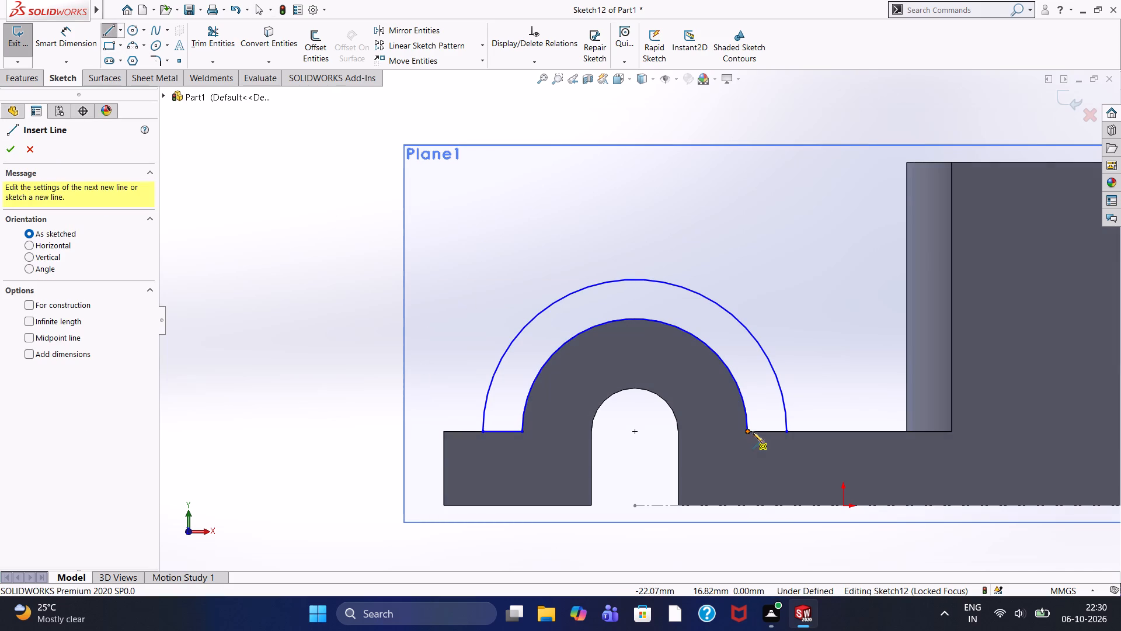
{"action": "left_click", "coordinate": [786, 429]}
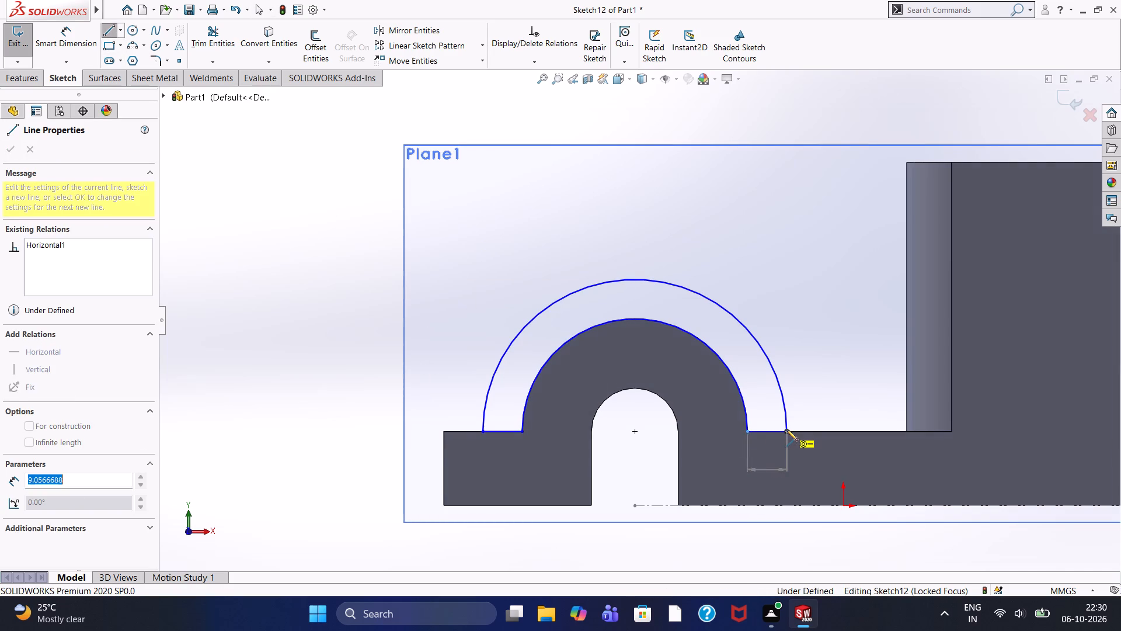
{"action": "right_click", "coordinate": [790, 350]}
{"action": "left_click", "coordinate": [795, 355]}
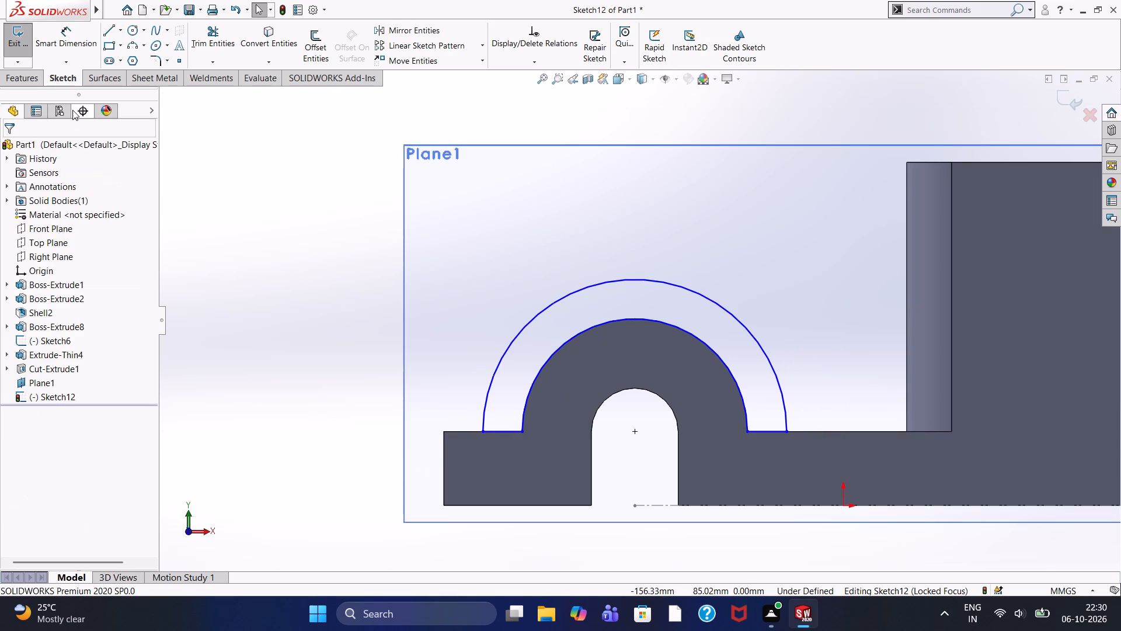
Extrude the closed arch profile 62 mm blind in the reversed direction, over the half-round boss, with merged result.
{"action": "left_click", "coordinate": [22, 80]}
{"action": "left_click", "coordinate": [26, 50]}
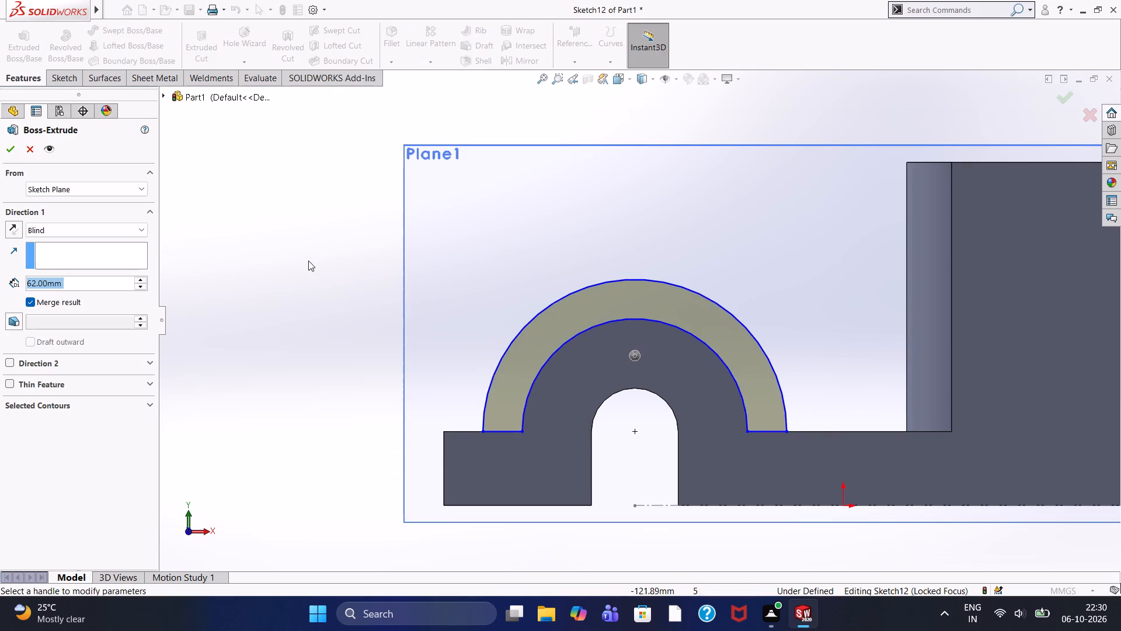
{"action": "middle_click_drag", "start_coordinate": [308, 261], "coordinate": [344, 327]}
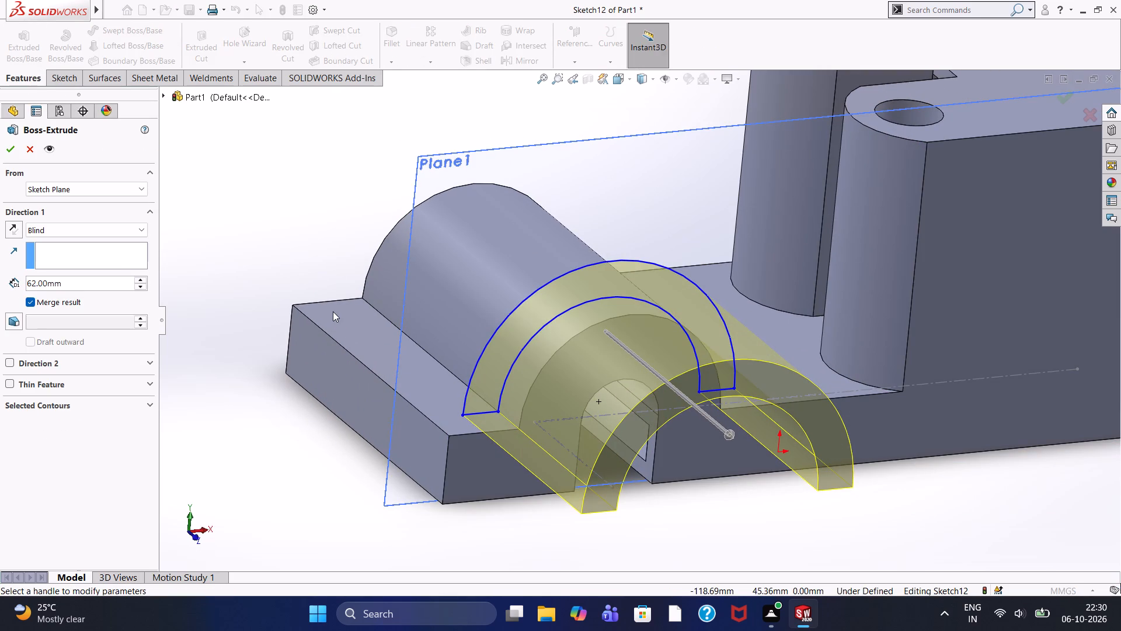
{"action": "left_click", "coordinate": [13, 226]}
{"action": "middle_click_drag", "start_coordinate": [287, 330], "coordinate": [249, 284]}
{"action": "left_click", "coordinate": [6, 152]}
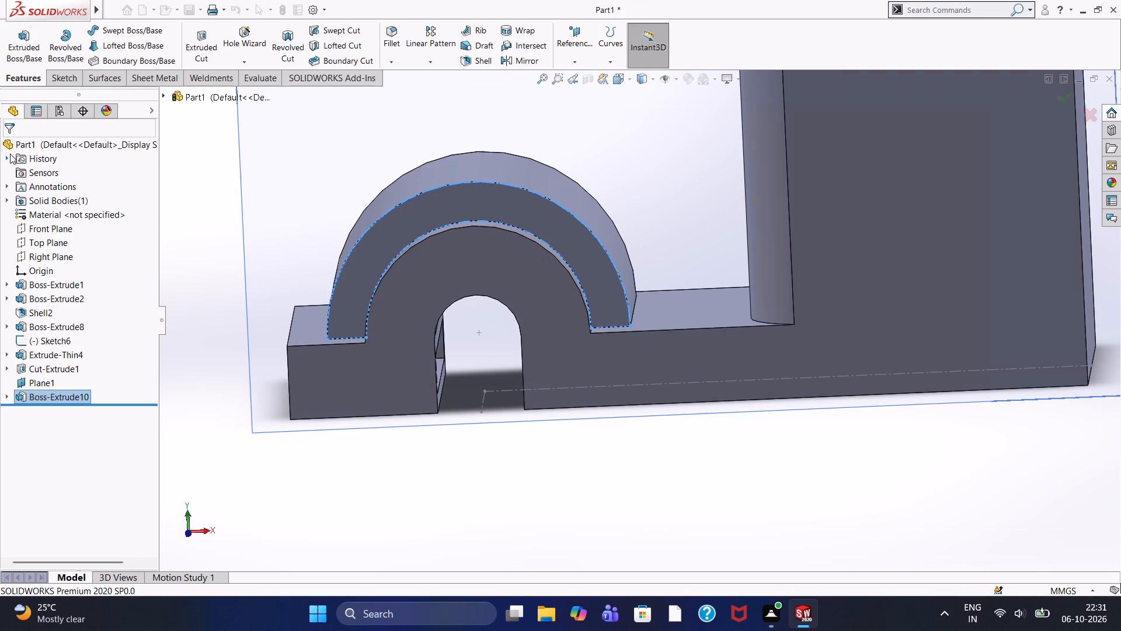
{"action": "left_click", "coordinate": [184, 237]}
Hide Plane1 and the leftover centerline sketch, Sketch6.
{"action": "middle_click_drag", "start_coordinate": [236, 225], "coordinate": [278, 199]}
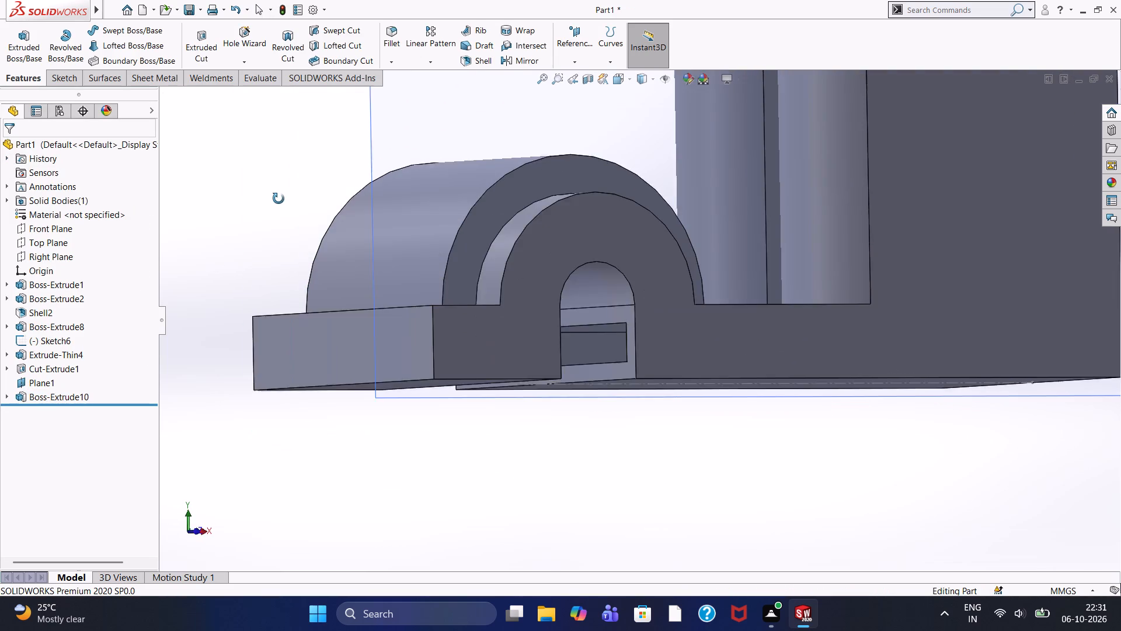
{"action": "middle_click_drag", "start_coordinate": [278, 199], "coordinate": [235, 272]}
{"action": "scroll", "coordinate": [340, 240], "scroll_direction": "up", "scroll_amount": 1}
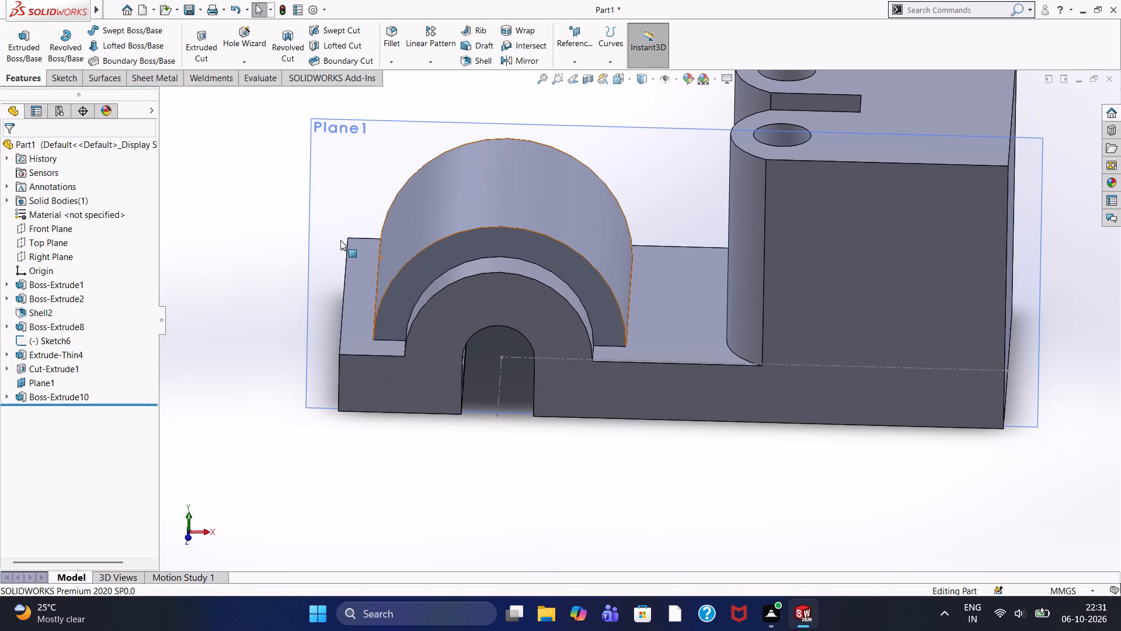
{"action": "scroll", "coordinate": [255, 223], "scroll_direction": "down", "scroll_amount": 3}
{"action": "right_click", "coordinate": [455, 207]}
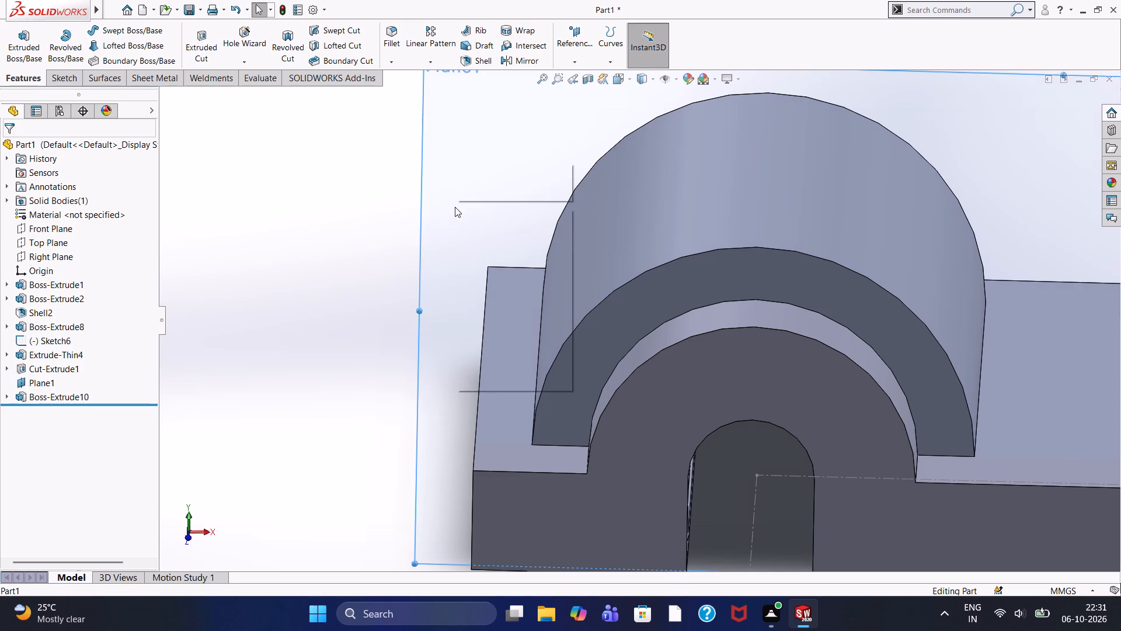
{"action": "left_click", "coordinate": [503, 189]}
{"action": "scroll", "coordinate": [495, 200], "scroll_direction": "up", "scroll_amount": 3}
{"action": "scroll", "coordinate": [445, 259], "scroll_direction": "up", "scroll_amount": 1}
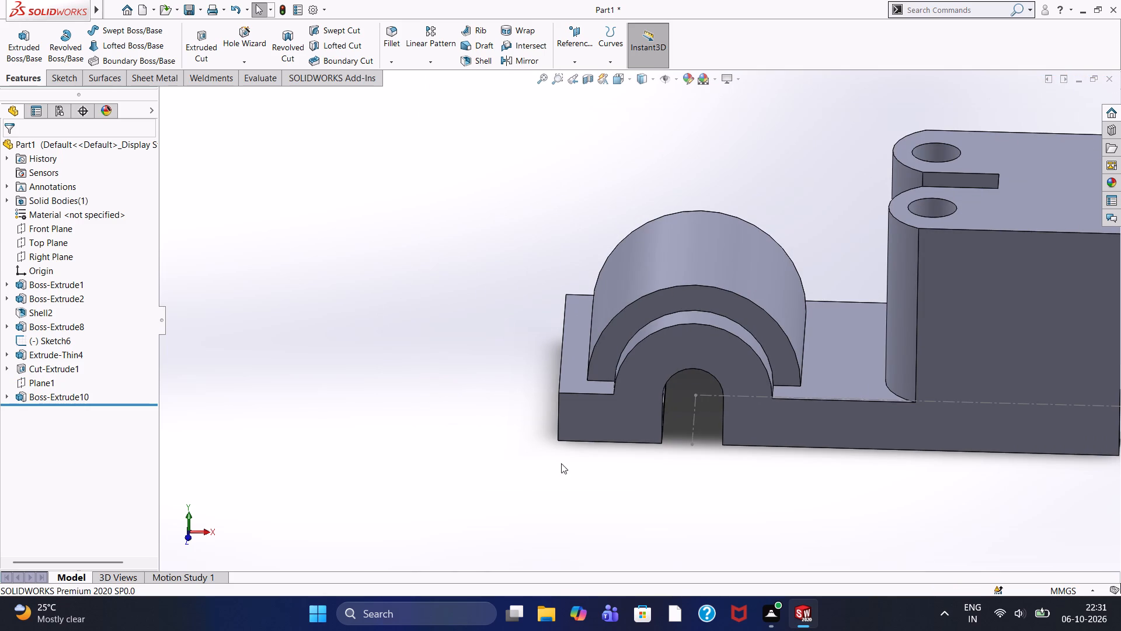
{"action": "left_click", "coordinate": [692, 415]}
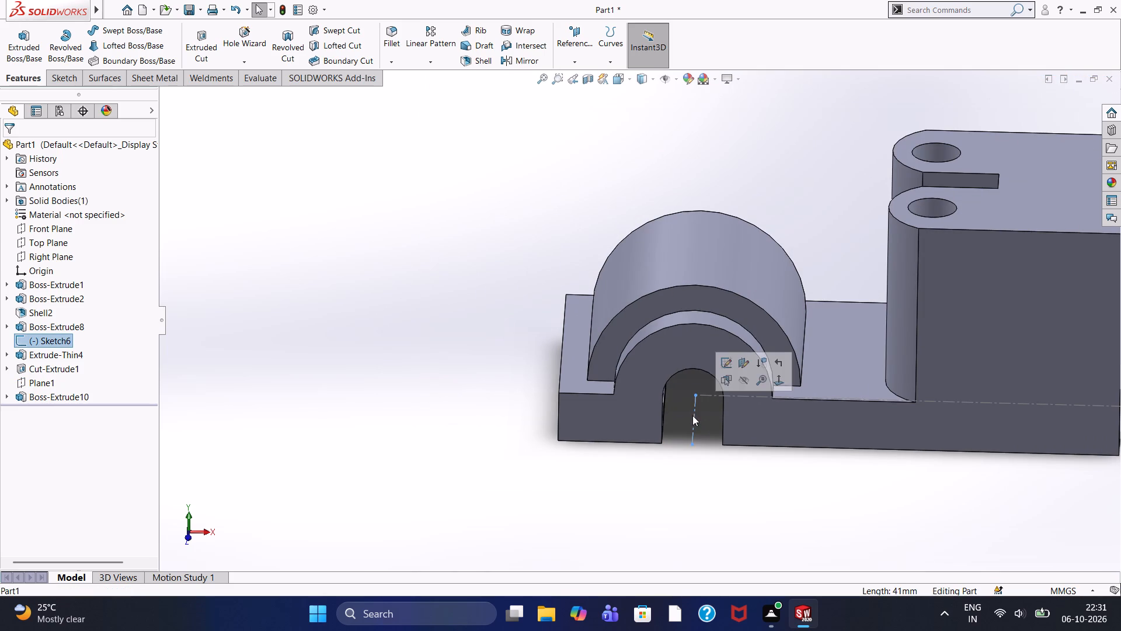
{"action": "left_click", "coordinate": [743, 377]}
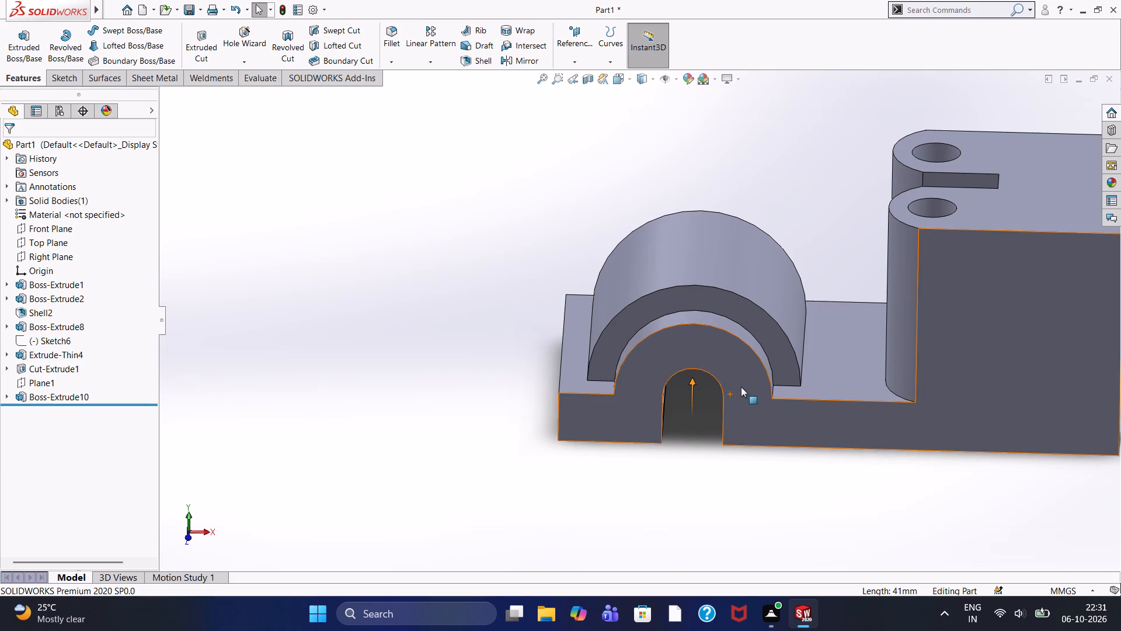
Apply the metallic gold appearance from the painted car finishes to the whole part.
{"action": "scroll", "coordinate": [851, 332], "scroll_direction": "up", "scroll_amount": 3}
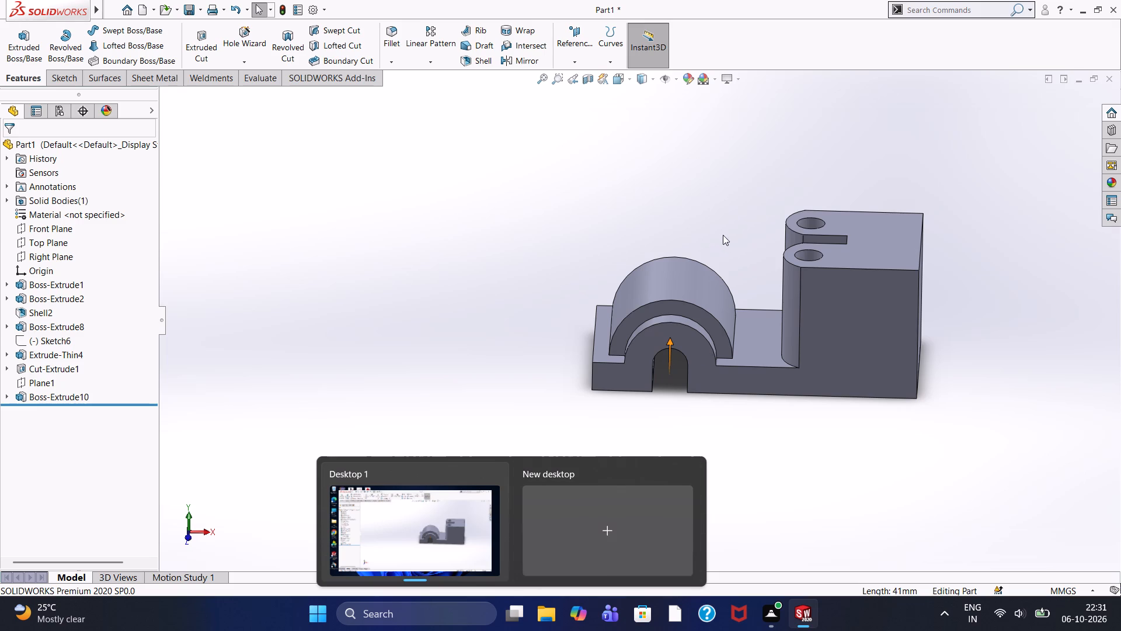
{"action": "middle_click_drag", "start_coordinate": [726, 202], "coordinate": [729, 402]}
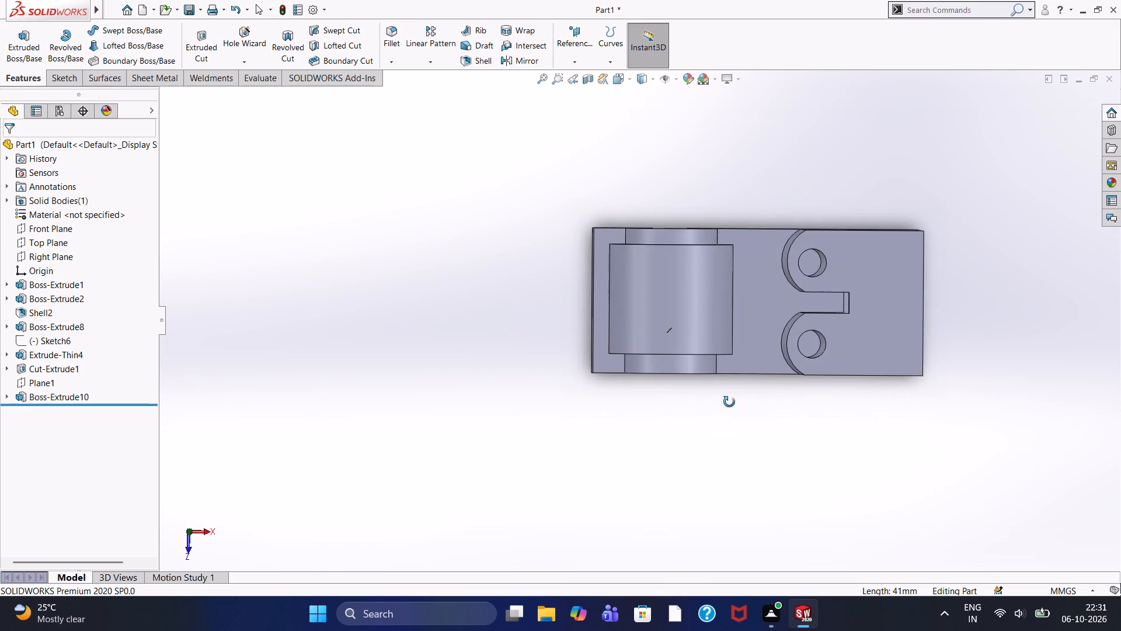
{"action": "middle_click_drag", "start_coordinate": [729, 402], "coordinate": [698, 172]}
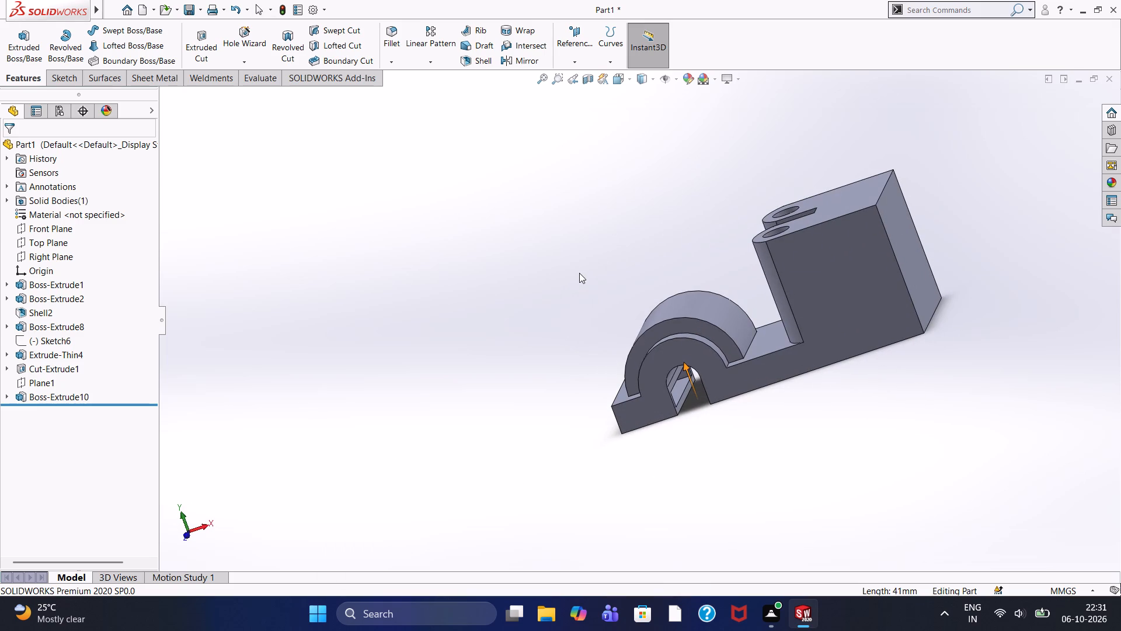
{"action": "middle_click_drag", "start_coordinate": [546, 309], "coordinate": [579, 286]}
{"action": "left_click", "coordinate": [480, 302]}
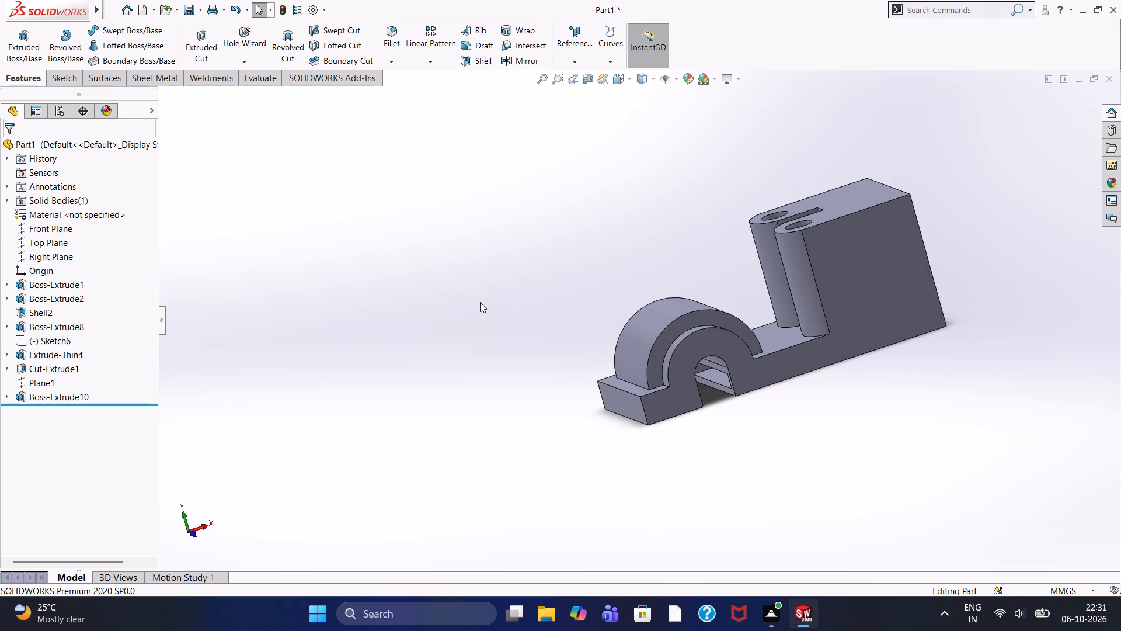
{"action": "left_click", "coordinate": [685, 79]}
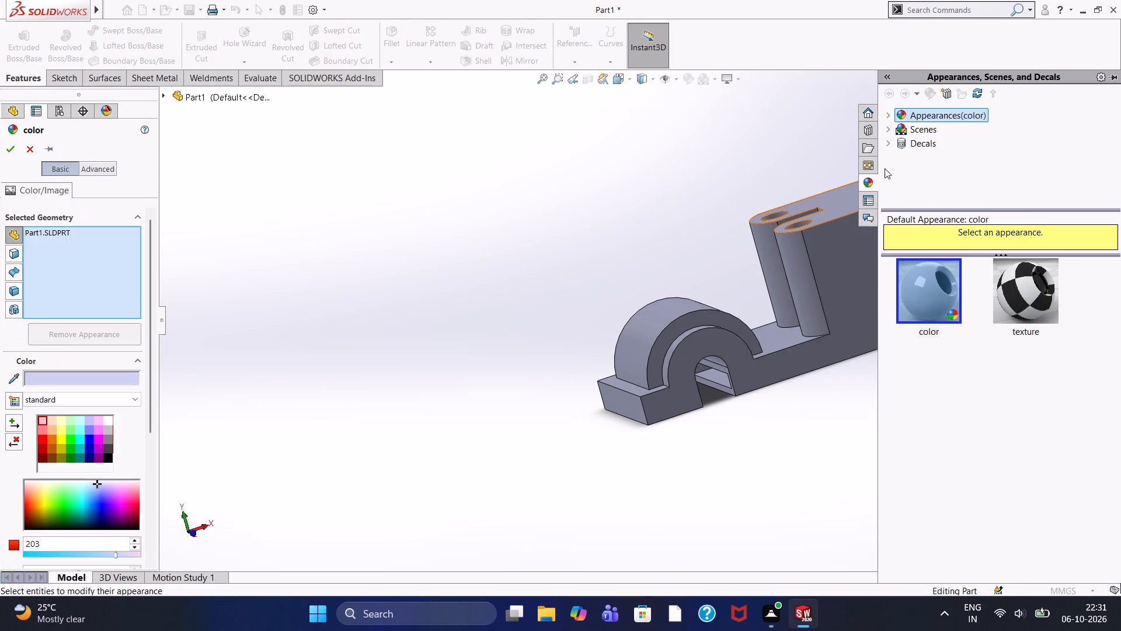
{"action": "left_click", "coordinate": [889, 115]}
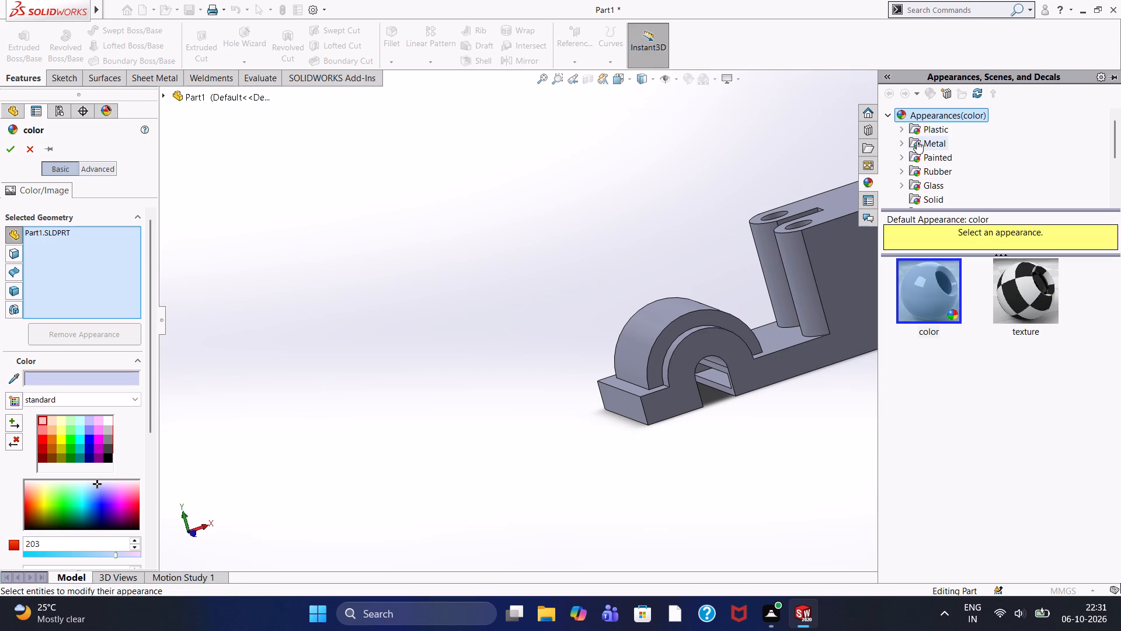
{"action": "left_click", "coordinate": [926, 160]}
{"action": "left_click", "coordinate": [902, 159]}
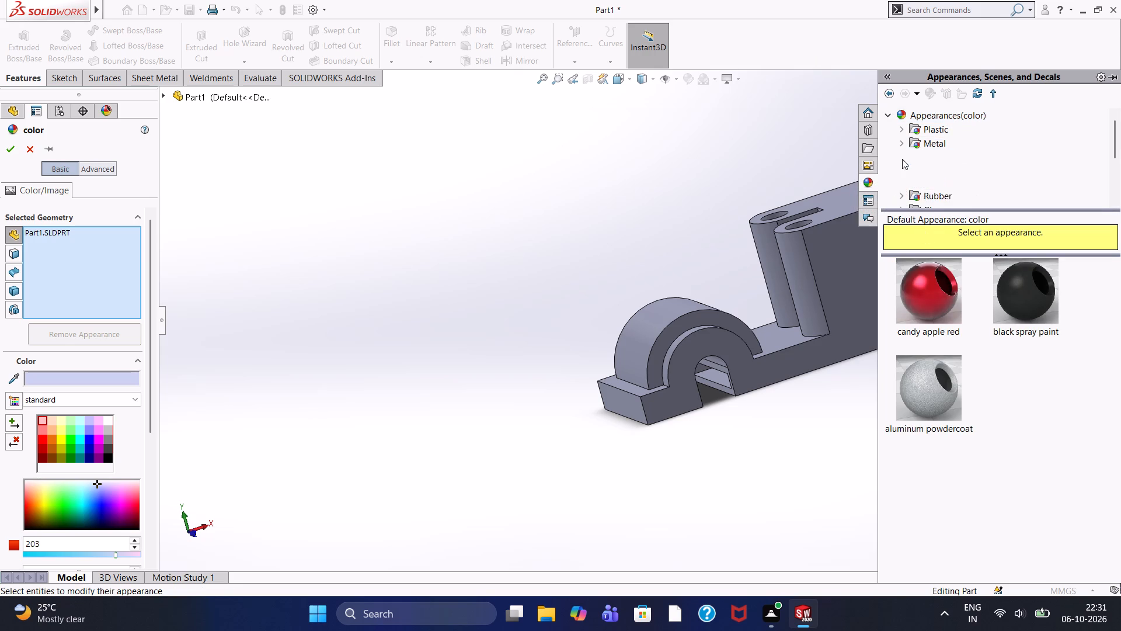
{"action": "left_click", "coordinate": [926, 176]}
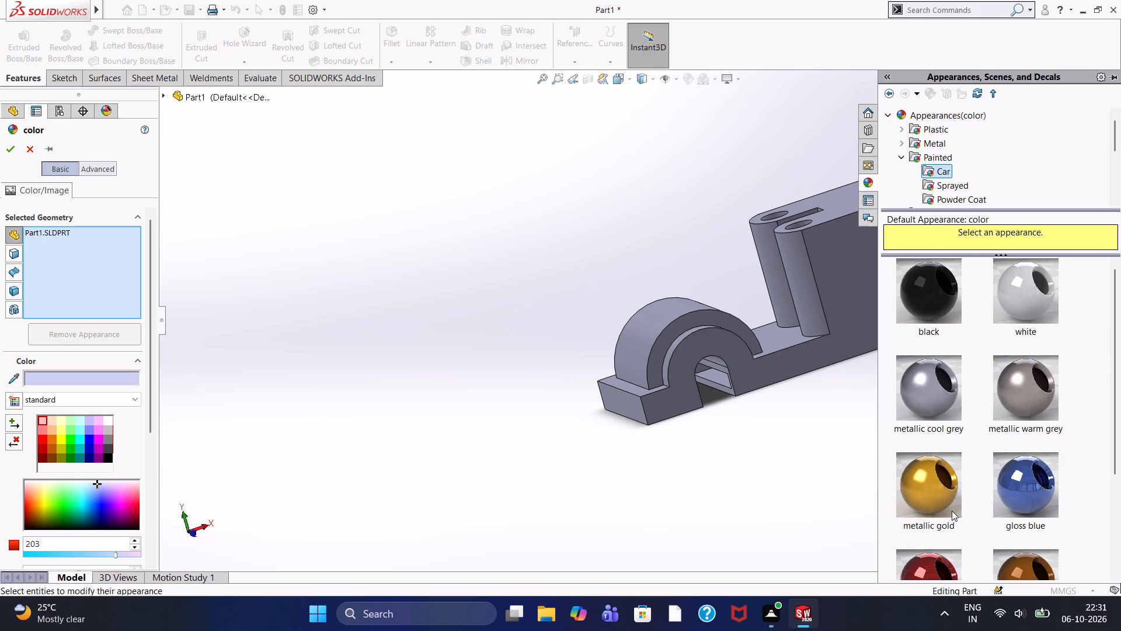
{"action": "left_click_drag", "start_coordinate": [928, 486], "coordinate": [813, 294]}
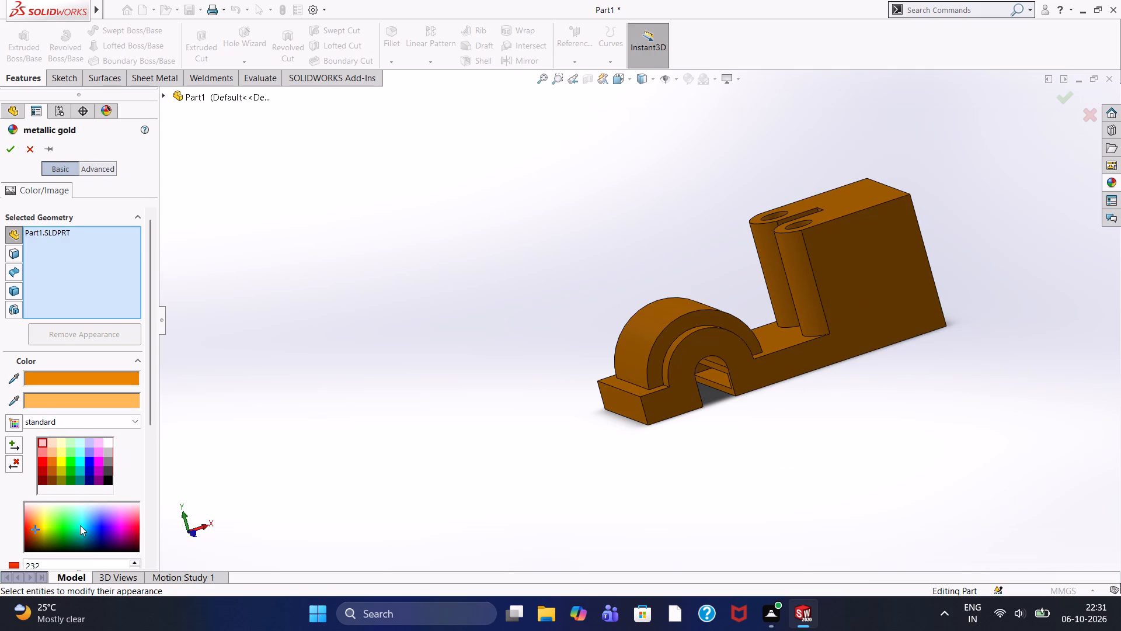
Try several standard swatch shades for the metallic gold appearance, settle on bright yellow, and accept it for the whole part.
{"action": "left_click", "coordinate": [55, 477]}
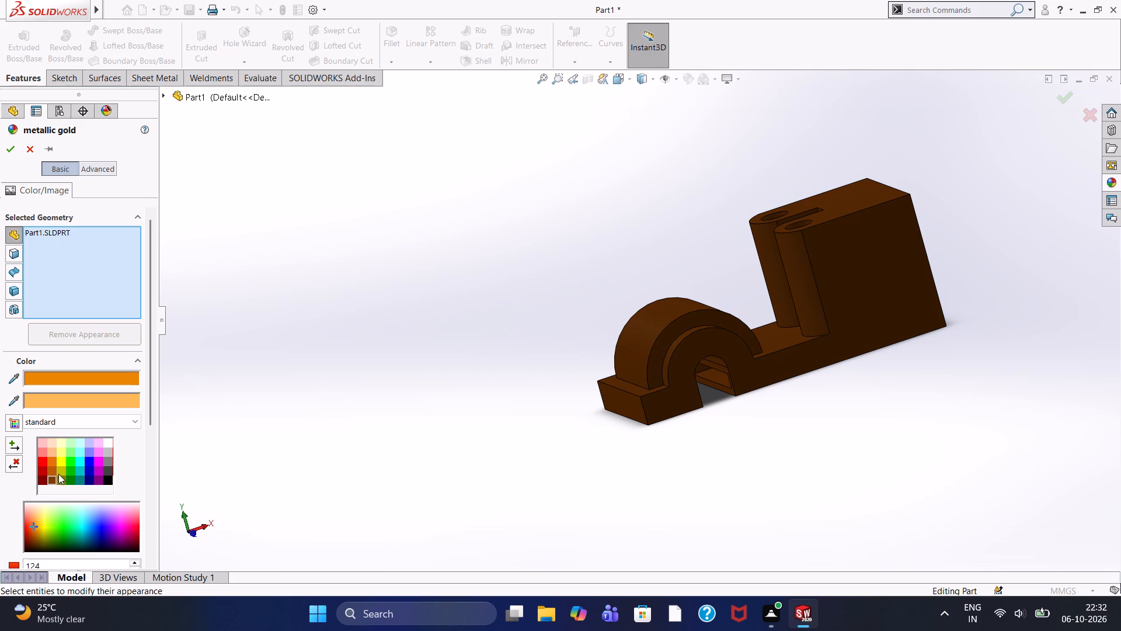
{"action": "left_click", "coordinate": [62, 470]}
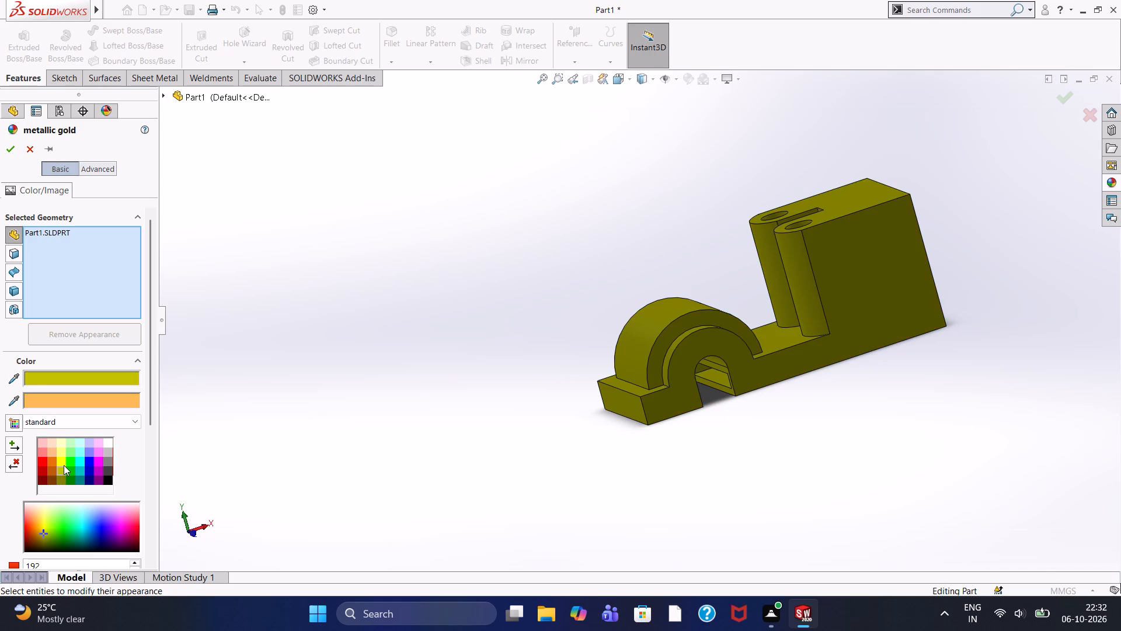
{"action": "left_click", "coordinate": [58, 453]}
{"action": "left_click", "coordinate": [63, 446]}
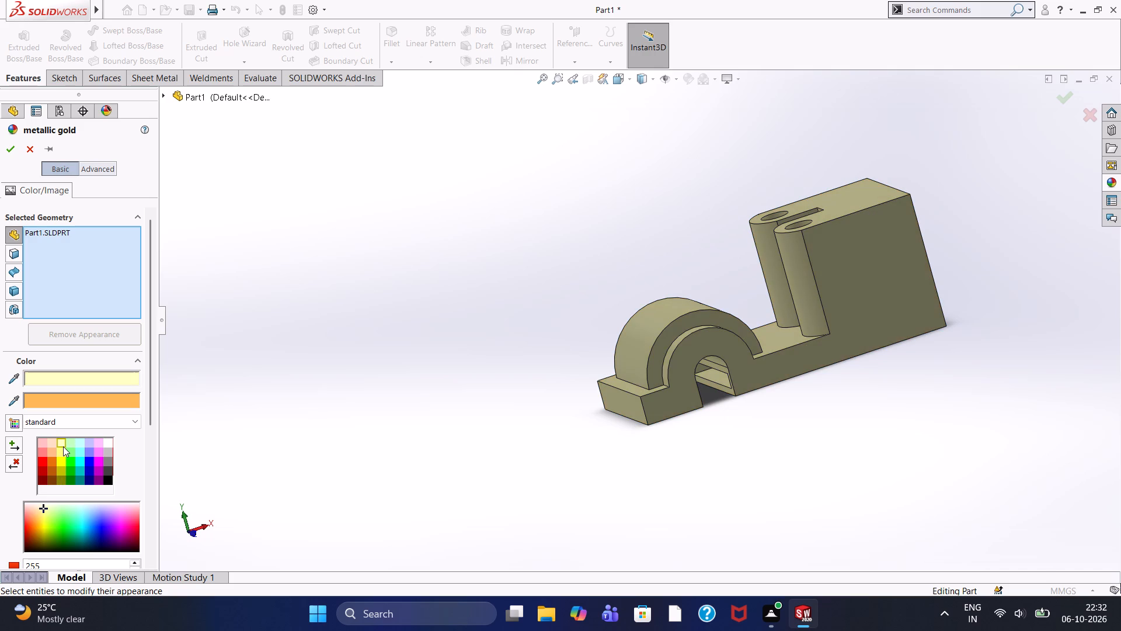
{"action": "left_click", "coordinate": [61, 464]}
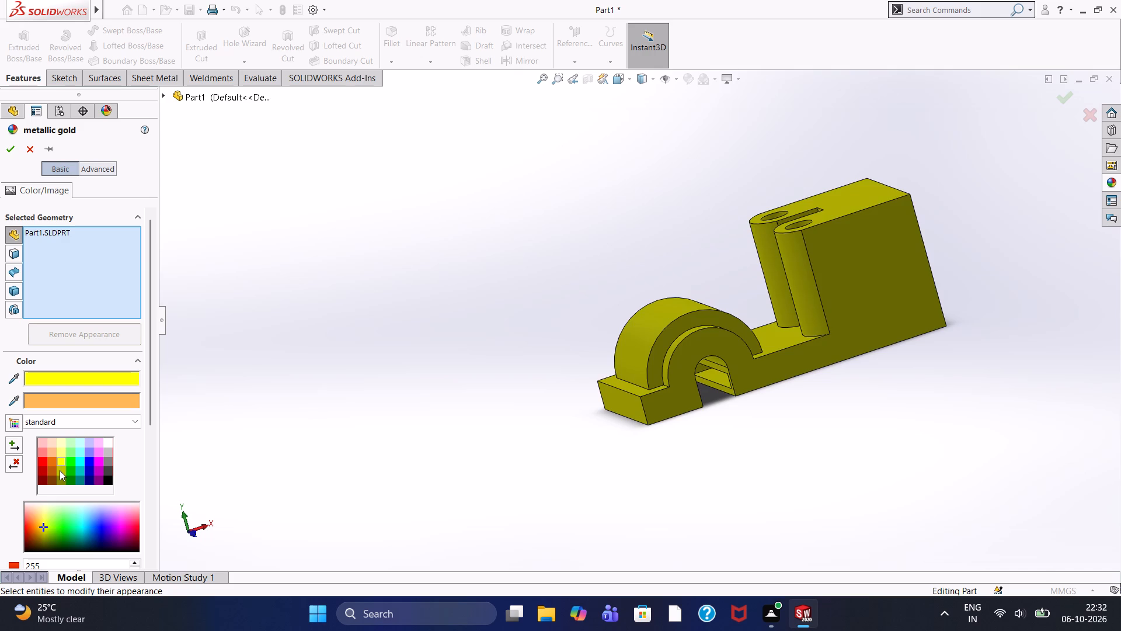
{"action": "left_click", "coordinate": [60, 470]}
{"action": "left_click", "coordinate": [60, 482]}
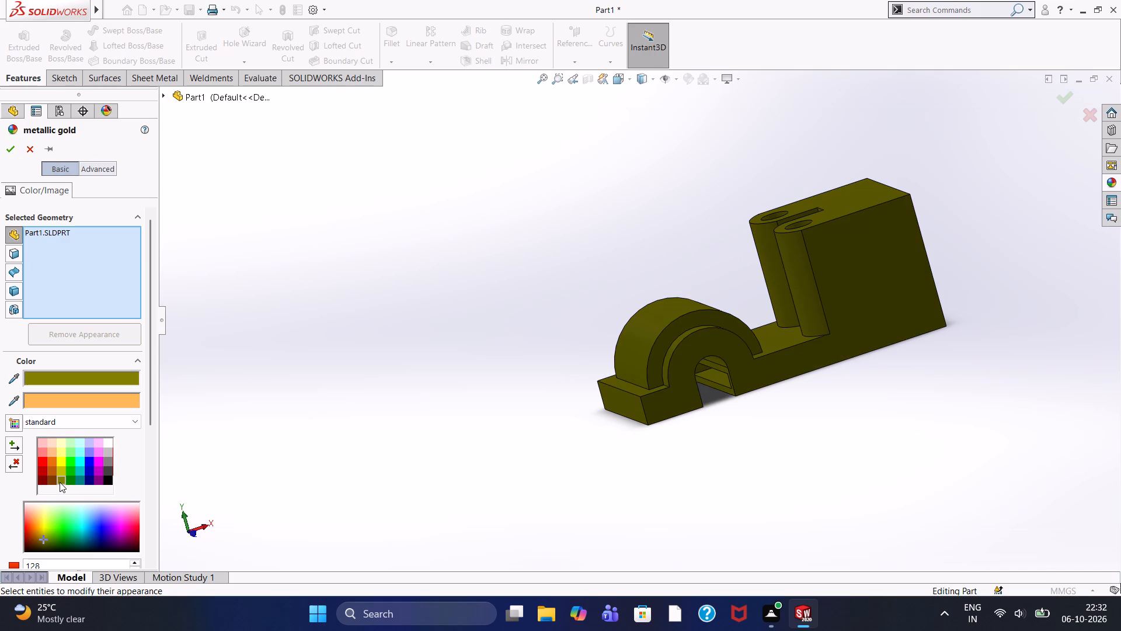
{"action": "left_click", "coordinate": [60, 472]}
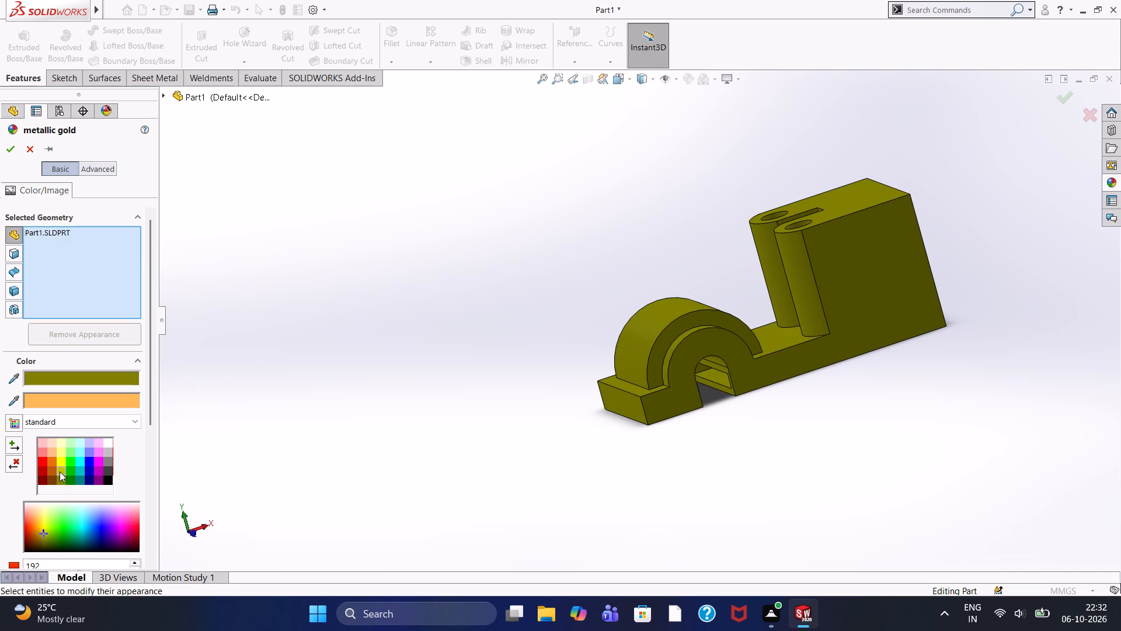
{"action": "left_click", "coordinate": [59, 462]}
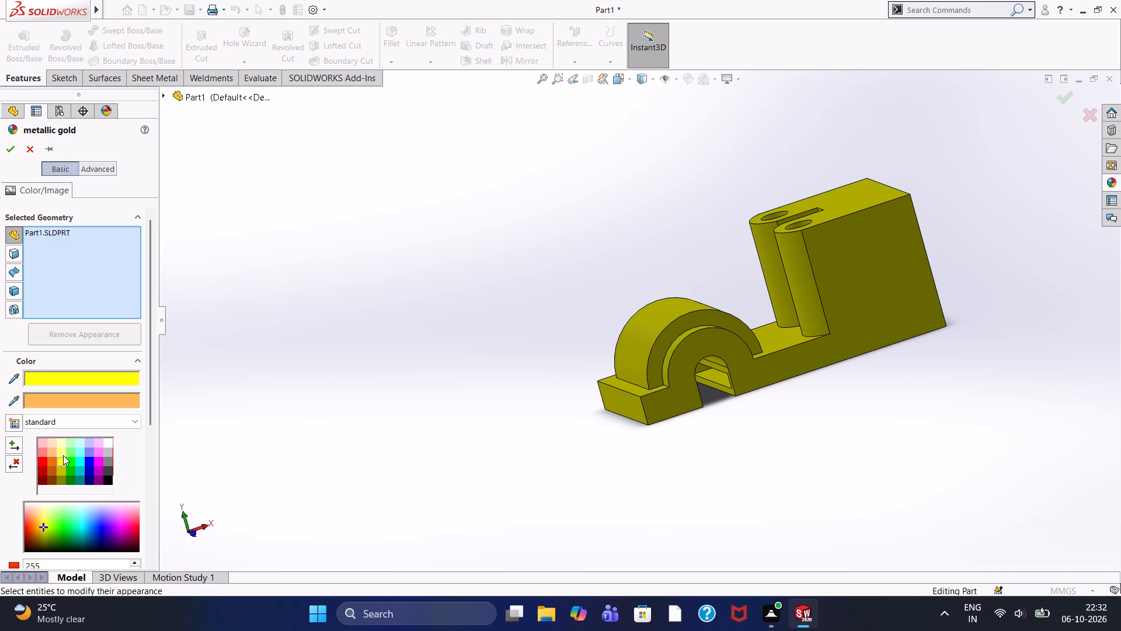
{"action": "left_click", "coordinate": [63, 455]}
{"action": "left_click", "coordinate": [62, 459]}
{"action": "middle_click_drag", "start_coordinate": [506, 325], "coordinate": [536, 372]}
{"action": "left_click", "coordinate": [13, 155]}
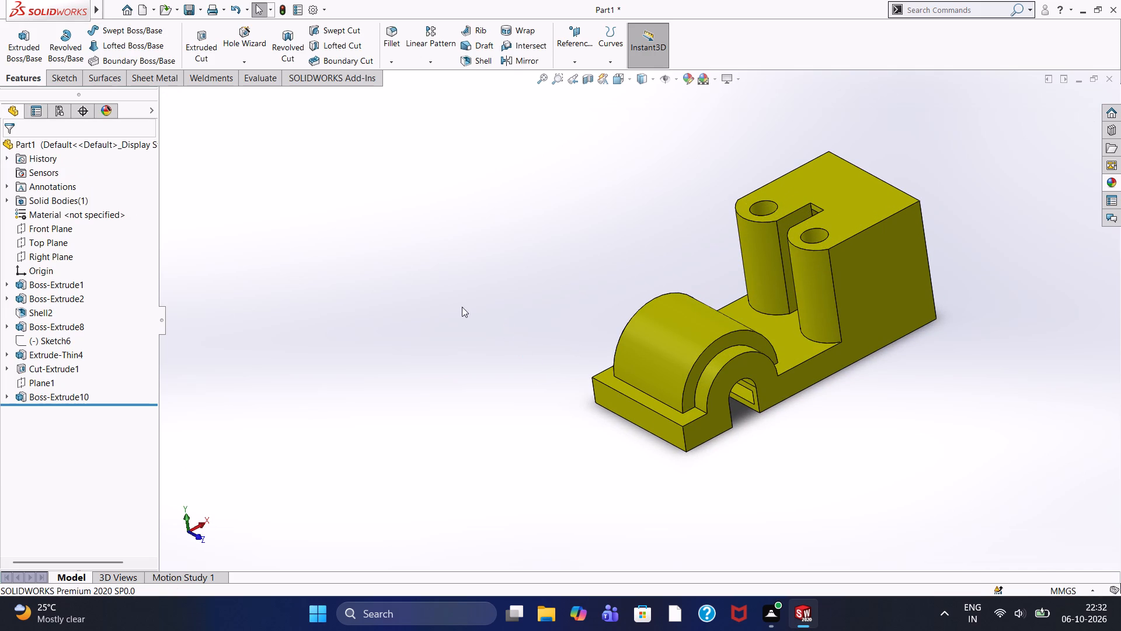
Fillet the two vertical corner edges at the arch end of the base plate with a 10 mm symmetric radius.
{"action": "scroll", "coordinate": [694, 287], "scroll_direction": "up", "scroll_amount": 2}
{"action": "scroll", "coordinate": [694, 287], "scroll_direction": "down", "scroll_amount": 5}
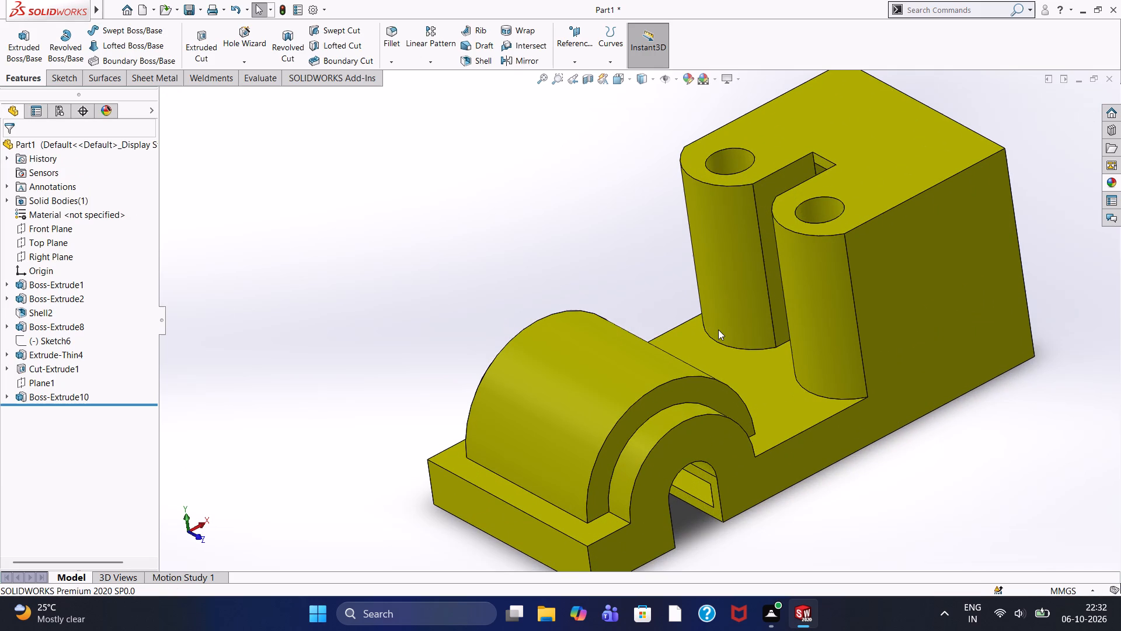
{"action": "scroll", "coordinate": [718, 330], "scroll_direction": "down", "scroll_amount": 2}
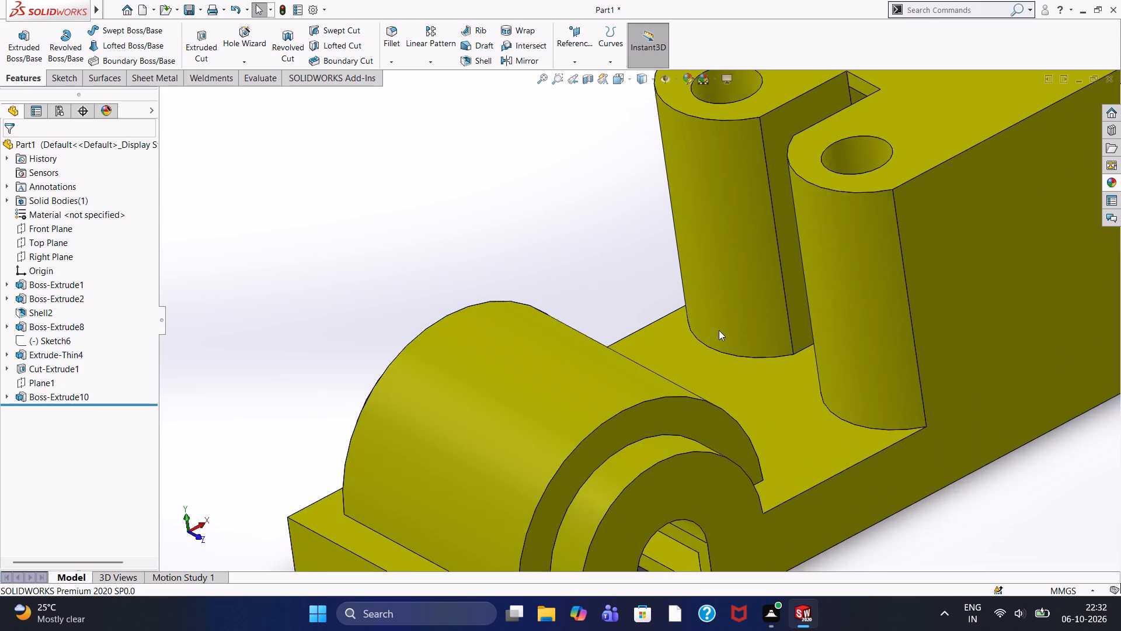
{"action": "scroll", "coordinate": [719, 330], "scroll_direction": "up", "scroll_amount": 4}
{"action": "left_click", "coordinate": [394, 25]}
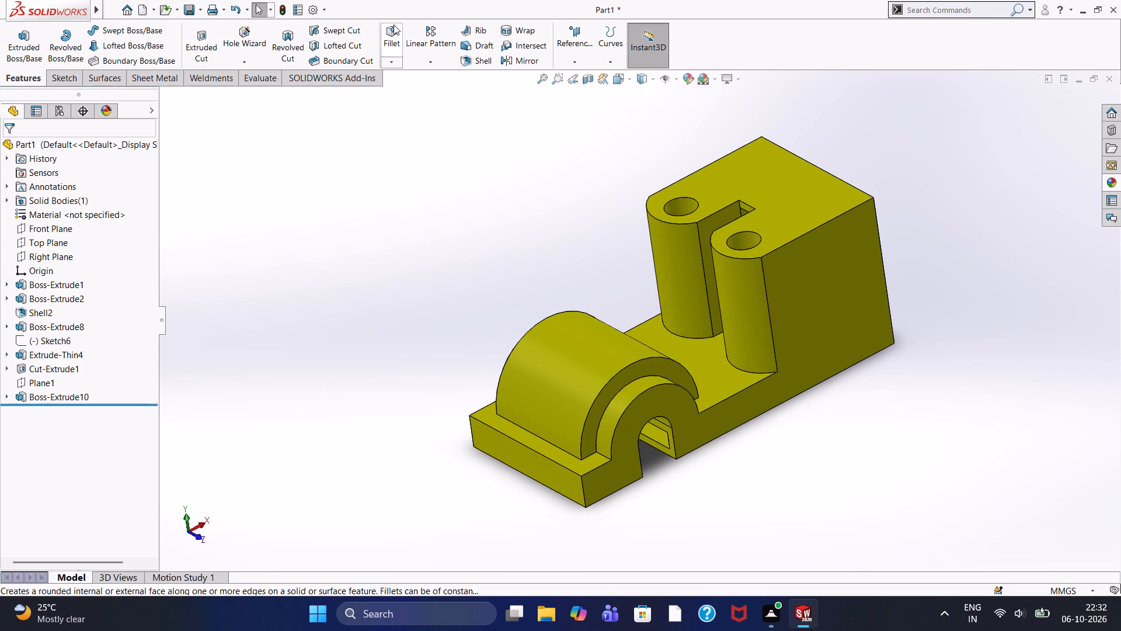
{"action": "scroll", "coordinate": [499, 327], "scroll_direction": "up", "scroll_amount": 1}
{"action": "scroll", "coordinate": [499, 327], "scroll_direction": "down", "scroll_amount": 2}
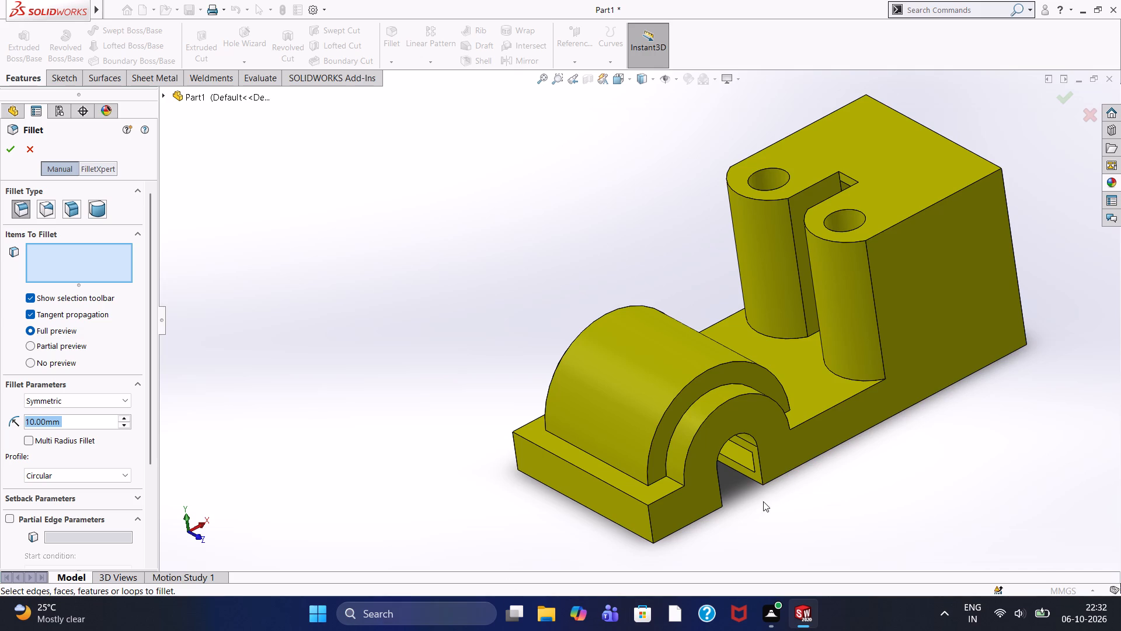
{"action": "scroll", "coordinate": [698, 495], "scroll_direction": "down", "scroll_amount": 1}
{"action": "scroll", "coordinate": [693, 496], "scroll_direction": "up", "scroll_amount": 1}
{"action": "scroll", "coordinate": [693, 496], "scroll_direction": "down", "scroll_amount": 3}
{"action": "scroll", "coordinate": [673, 481], "scroll_direction": "up", "scroll_amount": 2}
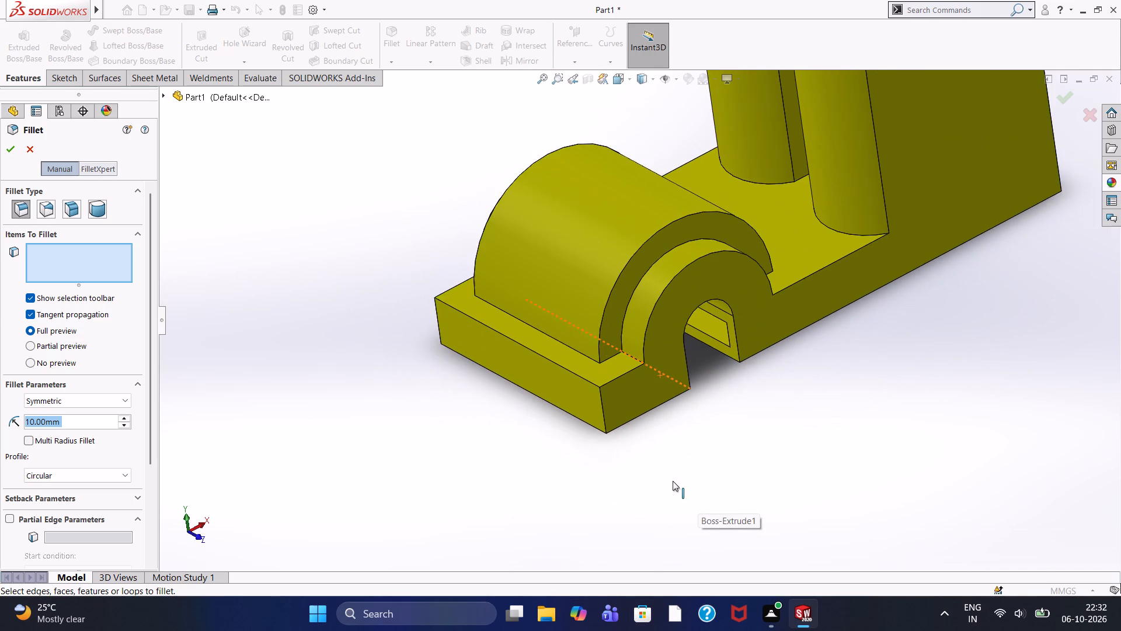
{"action": "scroll", "coordinate": [673, 481], "scroll_direction": "up", "scroll_amount": 2}
{"action": "scroll", "coordinate": [688, 422], "scroll_direction": "up", "scroll_amount": 4}
{"action": "scroll", "coordinate": [640, 247], "scroll_direction": "down", "scroll_amount": 3}
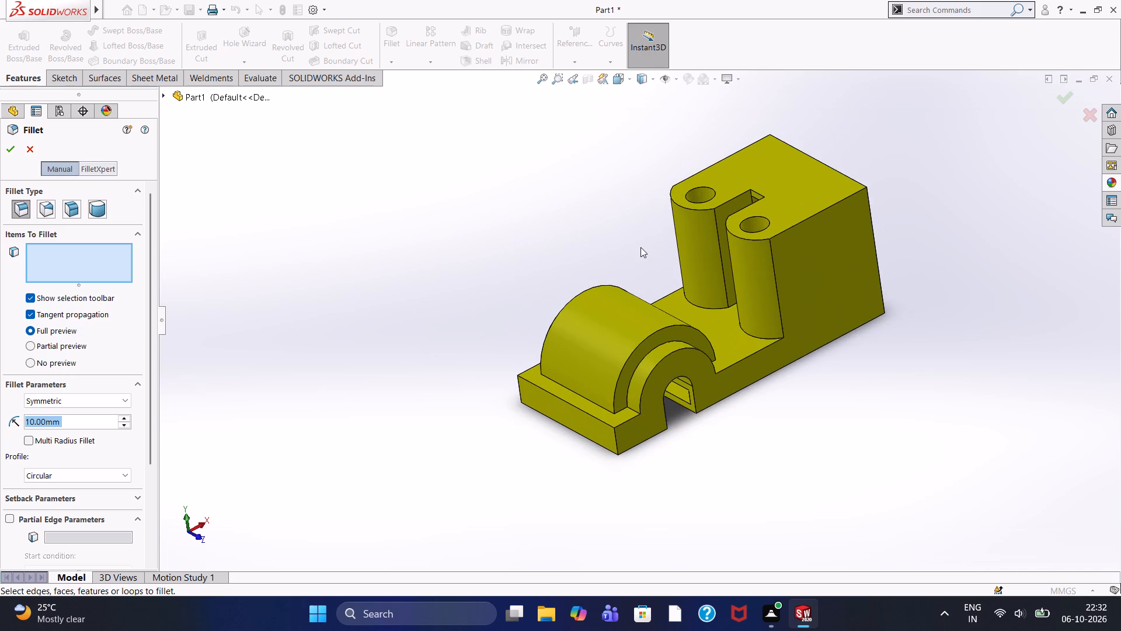
{"action": "scroll", "coordinate": [650, 256], "scroll_direction": "up", "scroll_amount": 2}
{"action": "scroll", "coordinate": [650, 256], "scroll_direction": "down", "scroll_amount": 3}
{"action": "scroll", "coordinate": [651, 276], "scroll_direction": "up", "scroll_amount": 1}
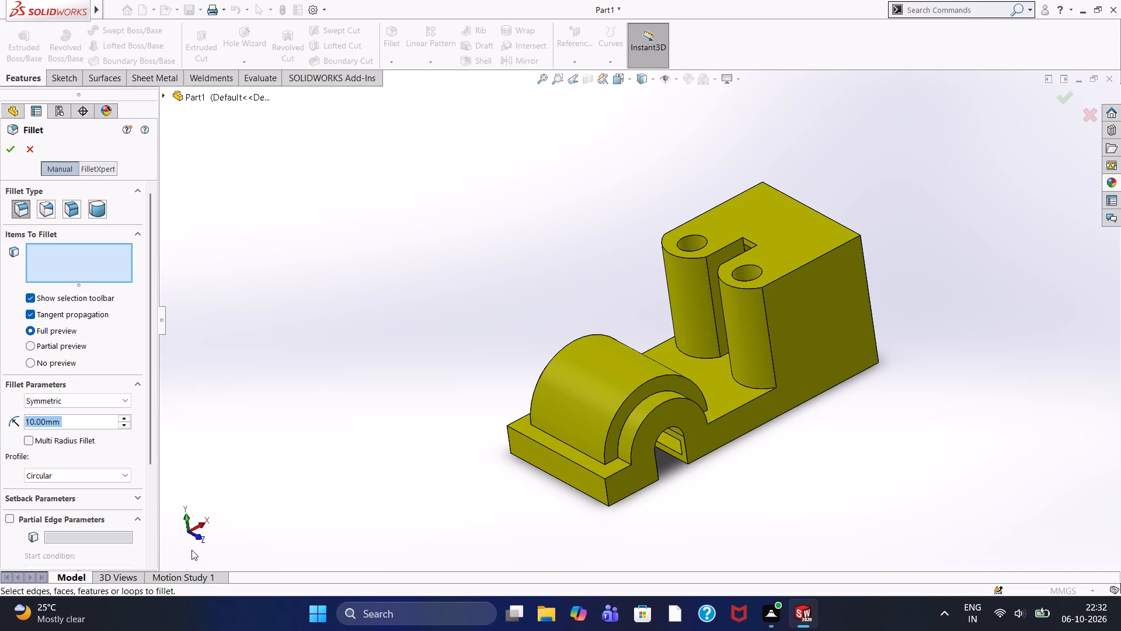
{"action": "scroll", "coordinate": [192, 550], "scroll_direction": "down", "scroll_amount": 1}
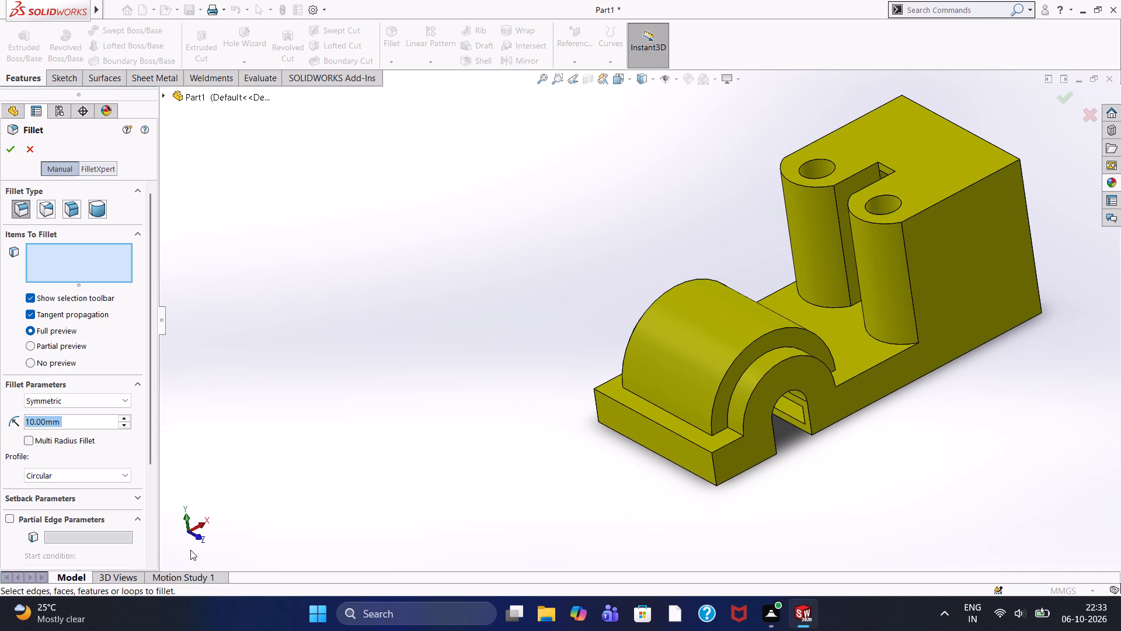
{"action": "scroll", "coordinate": [190, 550], "scroll_direction": "down", "scroll_amount": 2}
{"action": "scroll", "coordinate": [190, 550], "scroll_direction": "up", "scroll_amount": 3}
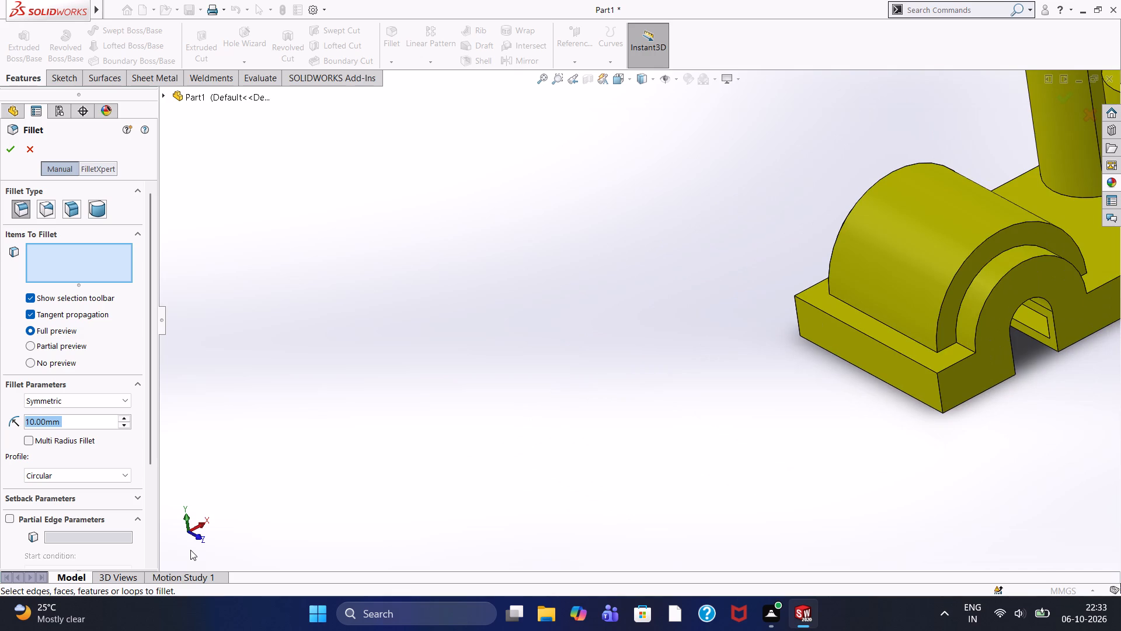
{"action": "scroll", "coordinate": [190, 550], "scroll_direction": "down", "scroll_amount": 2}
{"action": "scroll", "coordinate": [190, 550], "scroll_direction": "up", "scroll_amount": 1}
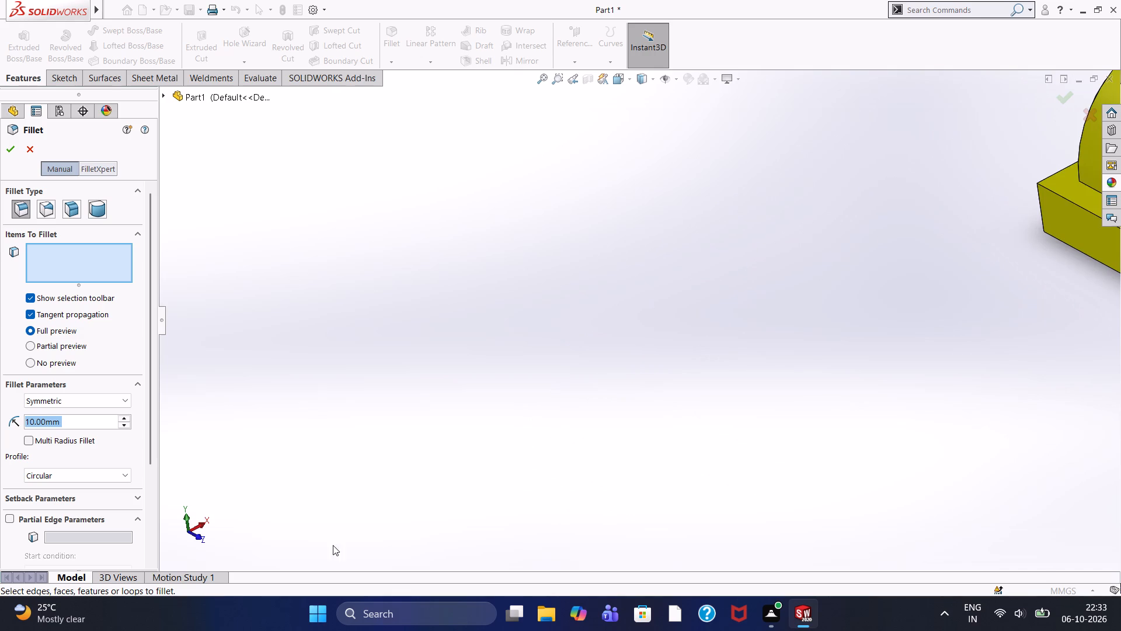
{"action": "scroll", "coordinate": [736, 459], "scroll_direction": "up", "scroll_amount": 2}
{"action": "scroll", "coordinate": [846, 382], "scroll_direction": "up", "scroll_amount": 2}
{"action": "scroll", "coordinate": [896, 323], "scroll_direction": "up", "scroll_amount": 4}
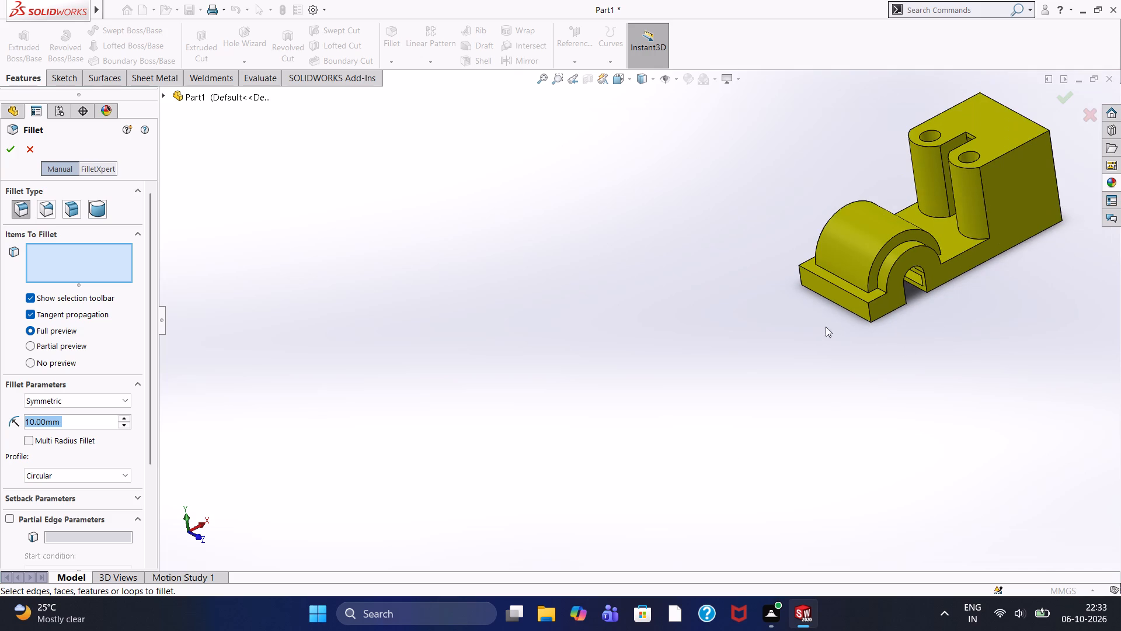
{"action": "scroll", "coordinate": [932, 244], "scroll_direction": "up", "scroll_amount": 2}
{"action": "scroll", "coordinate": [680, 336], "scroll_direction": "down", "scroll_amount": 2}
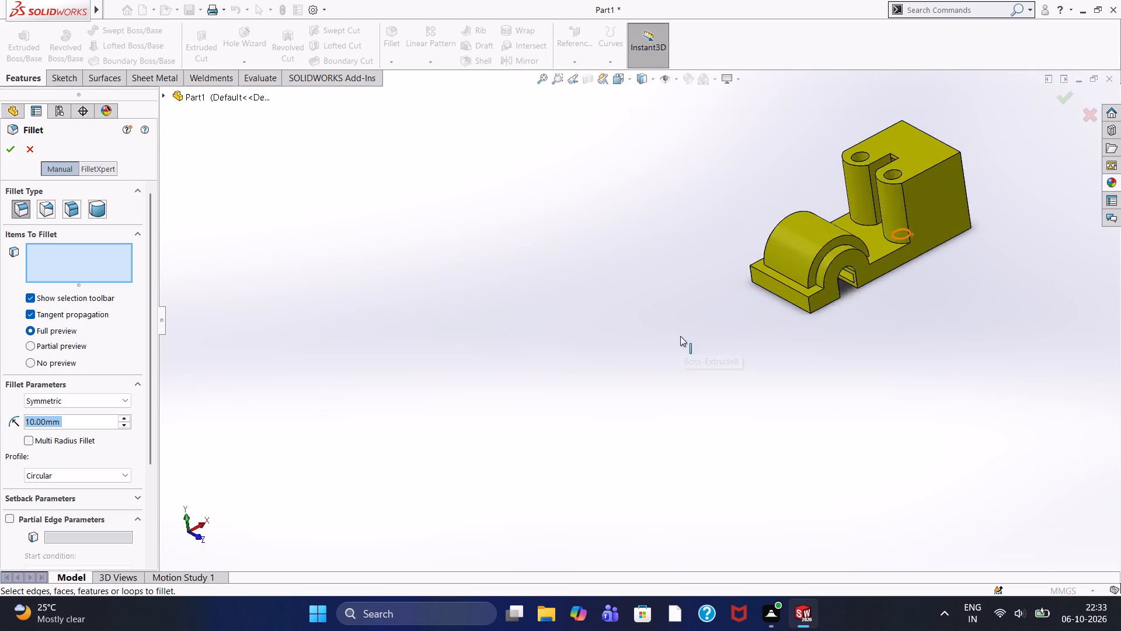
{"action": "scroll", "coordinate": [680, 336], "scroll_direction": "down", "scroll_amount": 2}
{"action": "scroll", "coordinate": [714, 344], "scroll_direction": "up", "scroll_amount": 1}
{"action": "left_click", "coordinate": [825, 294]}
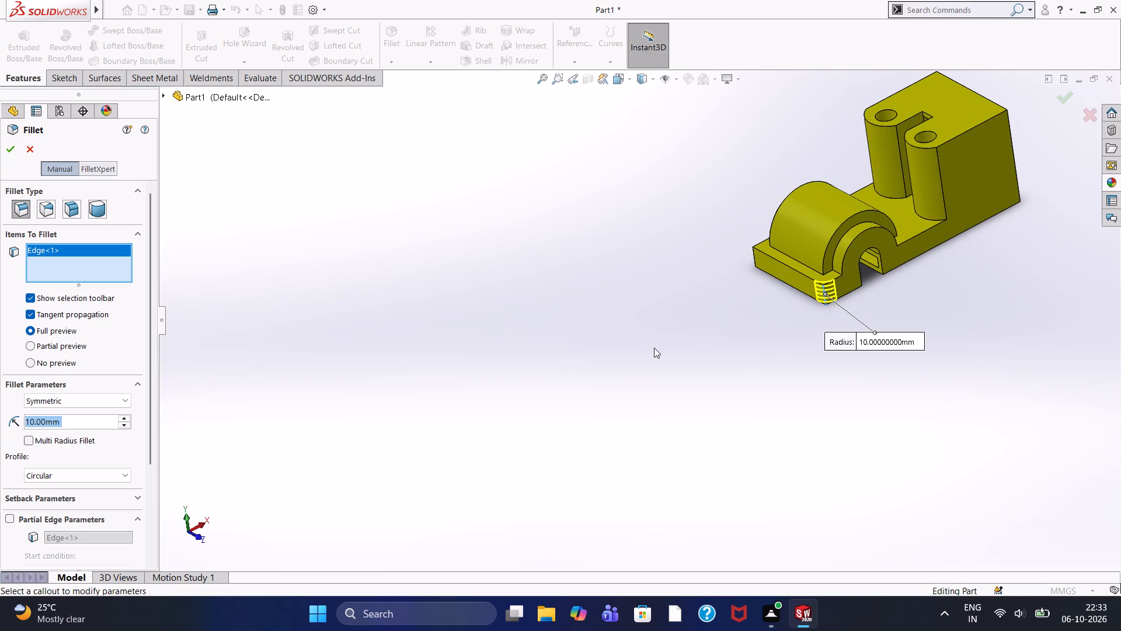
{"action": "middle_click_drag", "start_coordinate": [652, 340], "coordinate": [717, 432]}
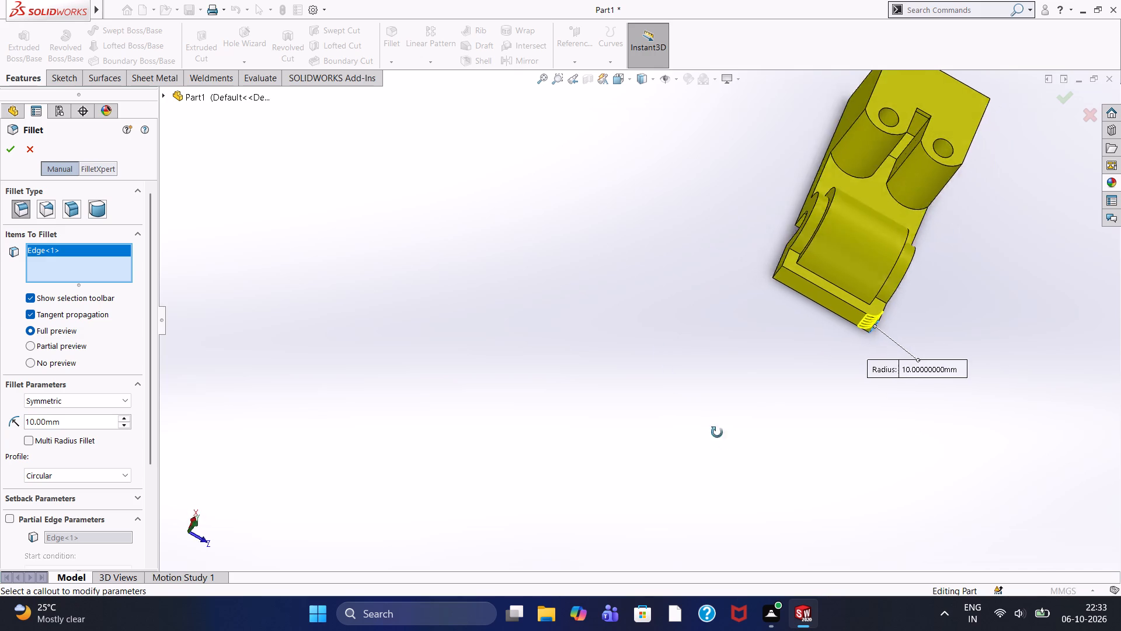
{"action": "middle_click_drag", "start_coordinate": [717, 432], "coordinate": [770, 492]}
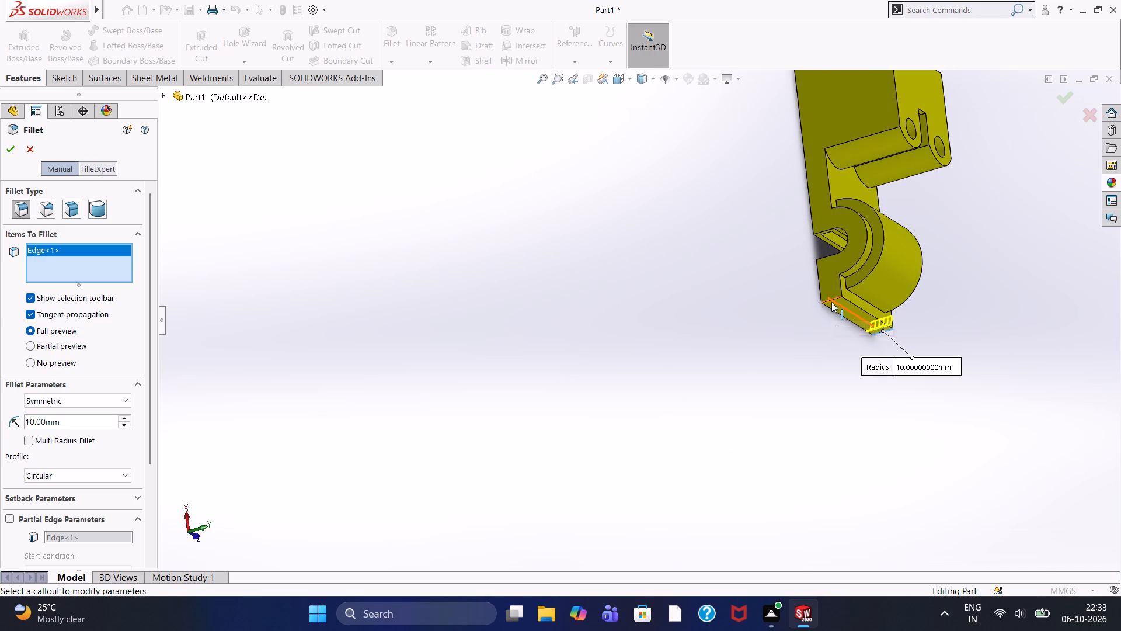
{"action": "scroll", "coordinate": [826, 220], "scroll_direction": "down", "scroll_amount": 1}
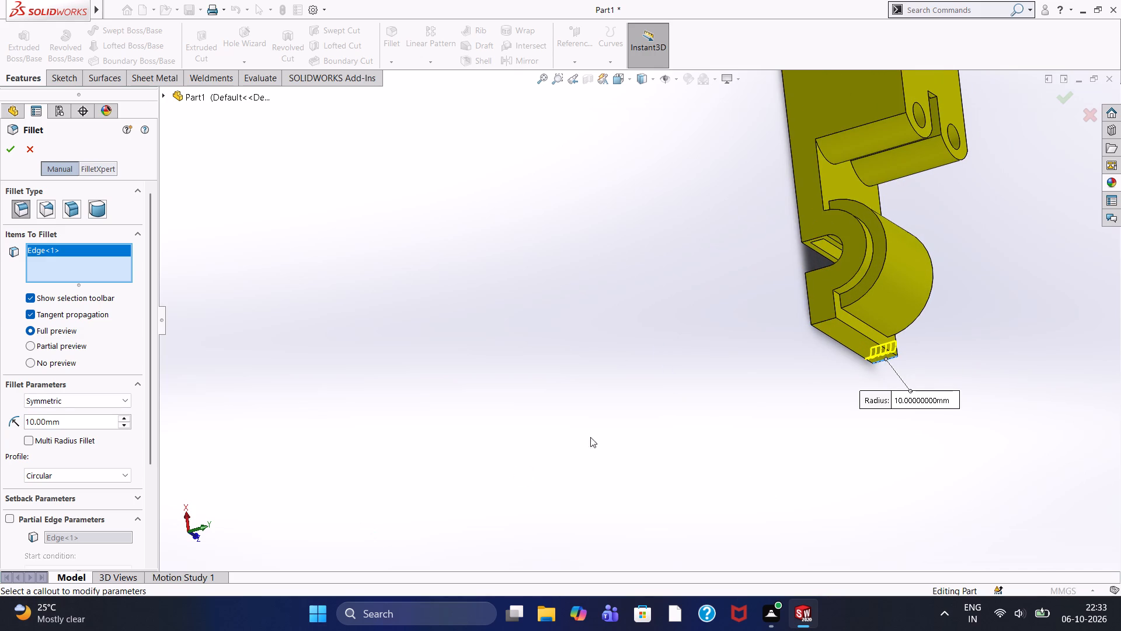
{"action": "scroll", "coordinate": [687, 423], "scroll_direction": "down", "scroll_amount": 1}
{"action": "scroll", "coordinate": [812, 327], "scroll_direction": "down", "scroll_amount": 7}
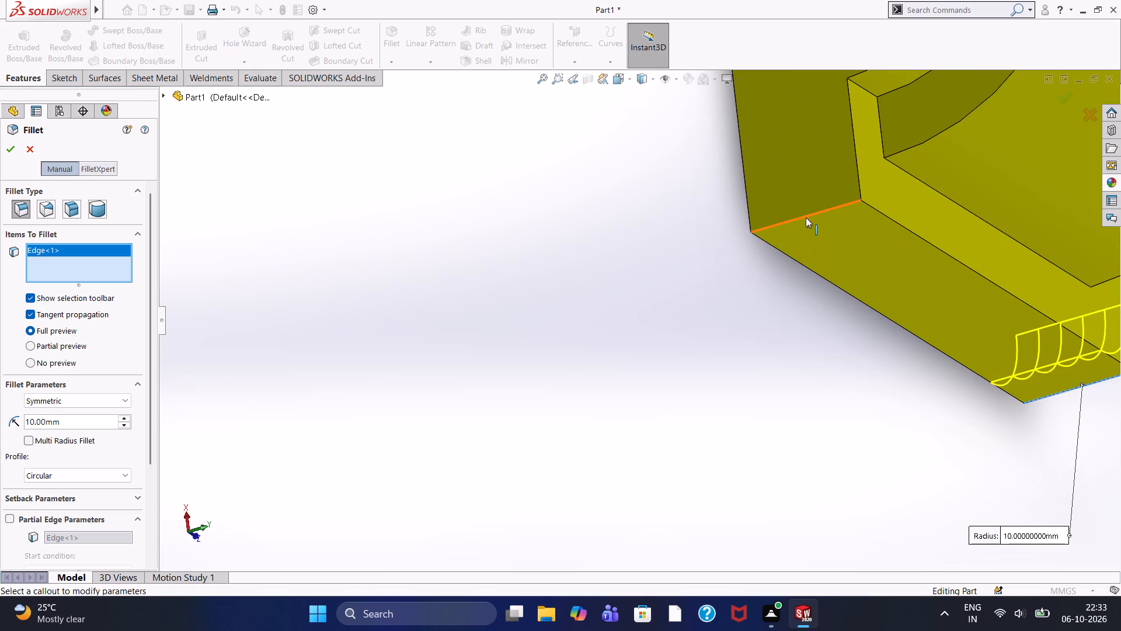
{"action": "left_click", "coordinate": [808, 214]}
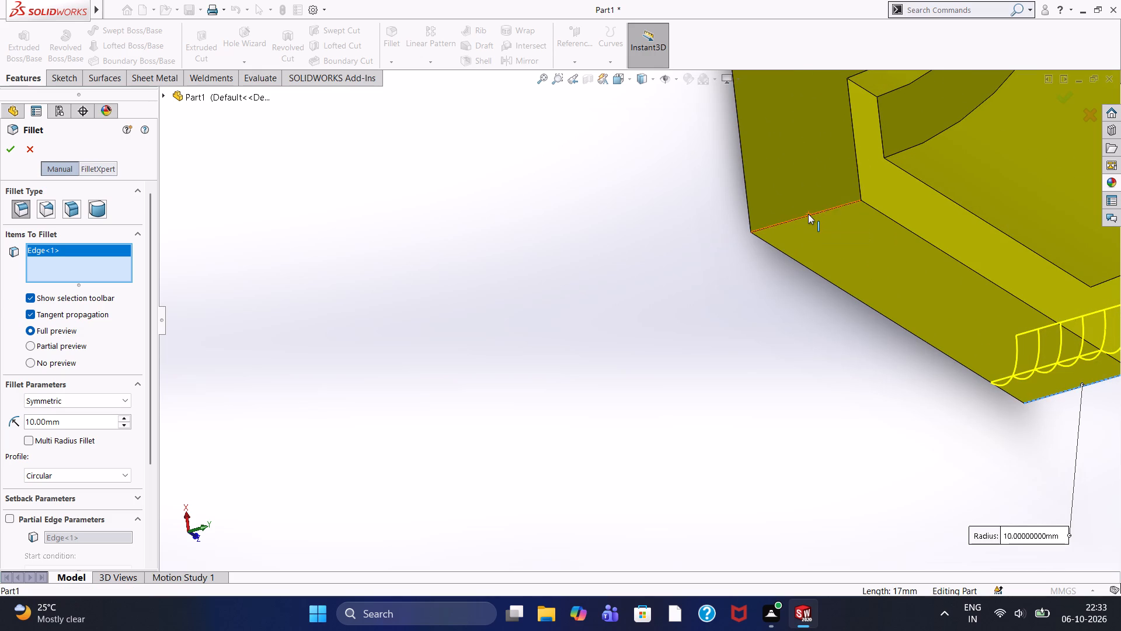
{"action": "scroll", "coordinate": [791, 200], "scroll_direction": "up", "scroll_amount": 2}
{"action": "scroll", "coordinate": [651, 112], "scroll_direction": "up", "scroll_amount": 5}
{"action": "scroll", "coordinate": [683, 171], "scroll_direction": "up", "scroll_amount": 3}
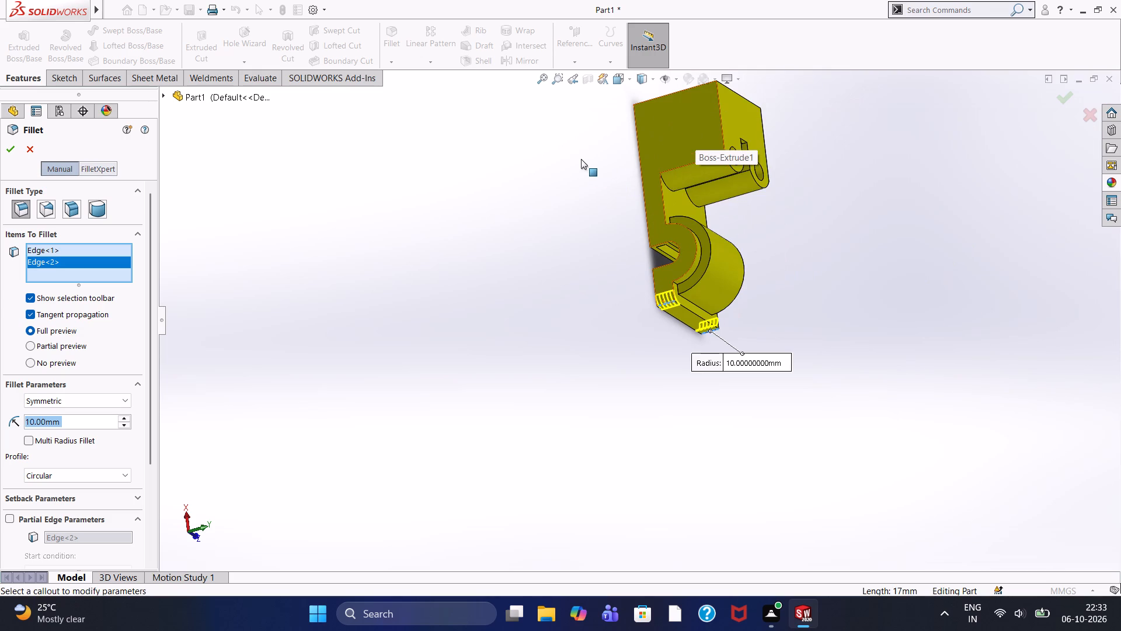
{"action": "middle_click_drag", "start_coordinate": [587, 148], "coordinate": [584, 332]}
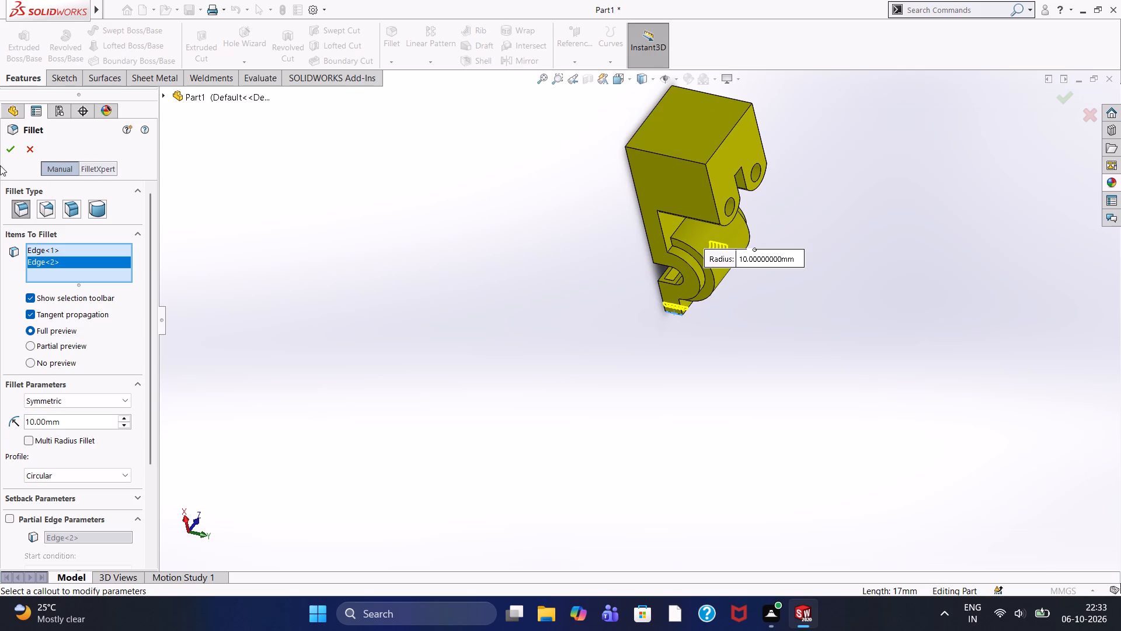
{"action": "left_click", "coordinate": [11, 151]}
{"action": "left_click", "coordinate": [451, 272]}
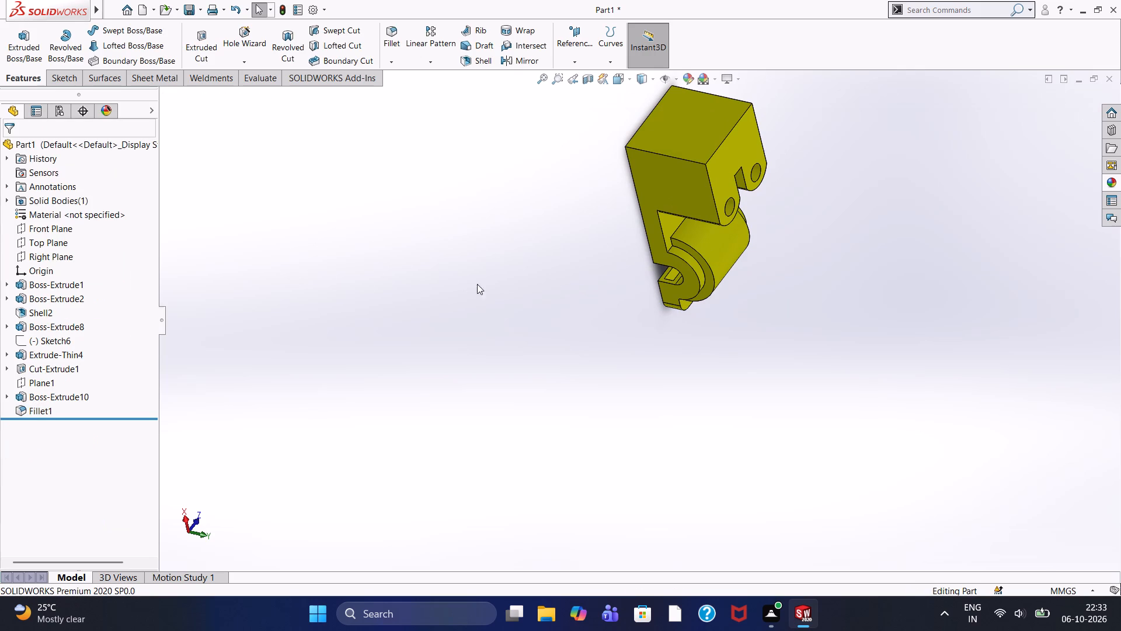
Examine the filleted base plate corners and the overall part from several angles.
{"action": "middle_click_drag", "start_coordinate": [516, 290], "coordinate": [433, 107]}
{"action": "scroll", "coordinate": [866, 355], "scroll_direction": "down", "scroll_amount": 3}
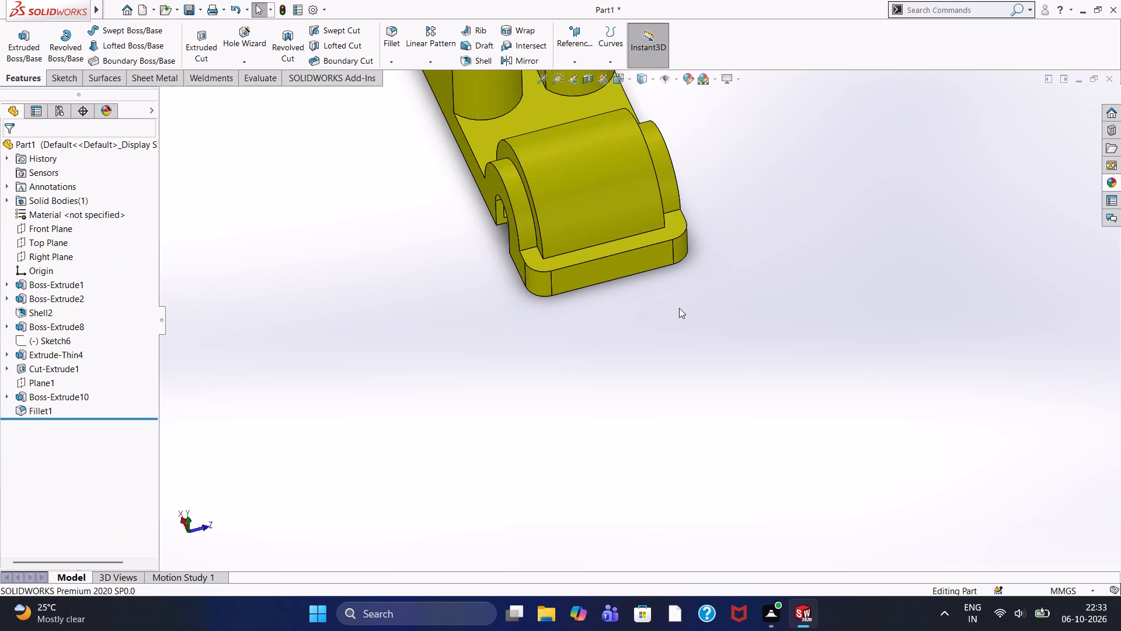
{"action": "scroll", "coordinate": [679, 308], "scroll_direction": "down", "scroll_amount": 1}
{"action": "middle_click_drag", "start_coordinate": [677, 290], "coordinate": [471, 332]}
{"action": "middle_click_drag", "start_coordinate": [579, 300], "coordinate": [622, 385]}
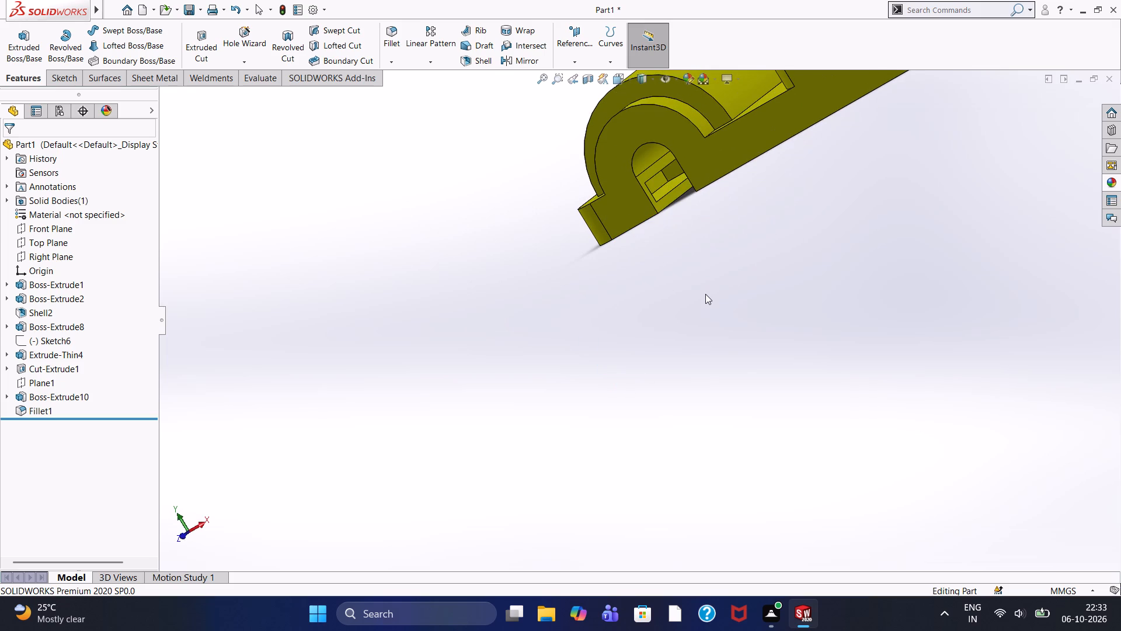
{"action": "scroll", "coordinate": [706, 293], "scroll_direction": "down", "scroll_amount": 5}
{"action": "scroll", "coordinate": [705, 289], "scroll_direction": "up", "scroll_amount": 10}
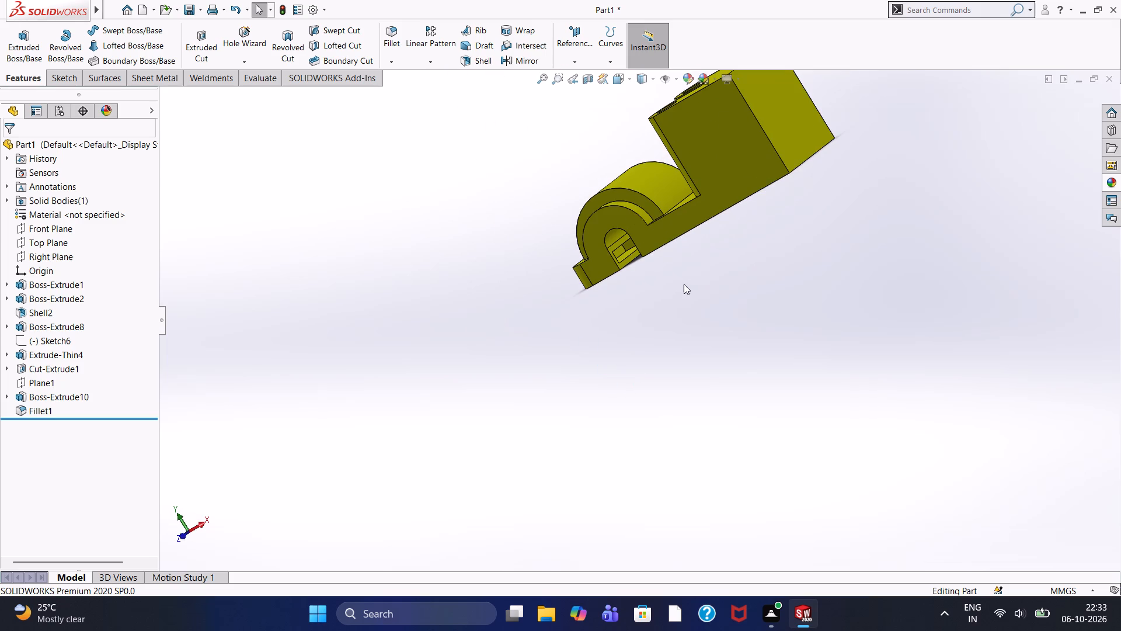
{"action": "middle_click_drag", "start_coordinate": [434, 235], "coordinate": [509, 294]}
{"action": "scroll", "coordinate": [512, 289], "scroll_direction": "up", "scroll_amount": 2}
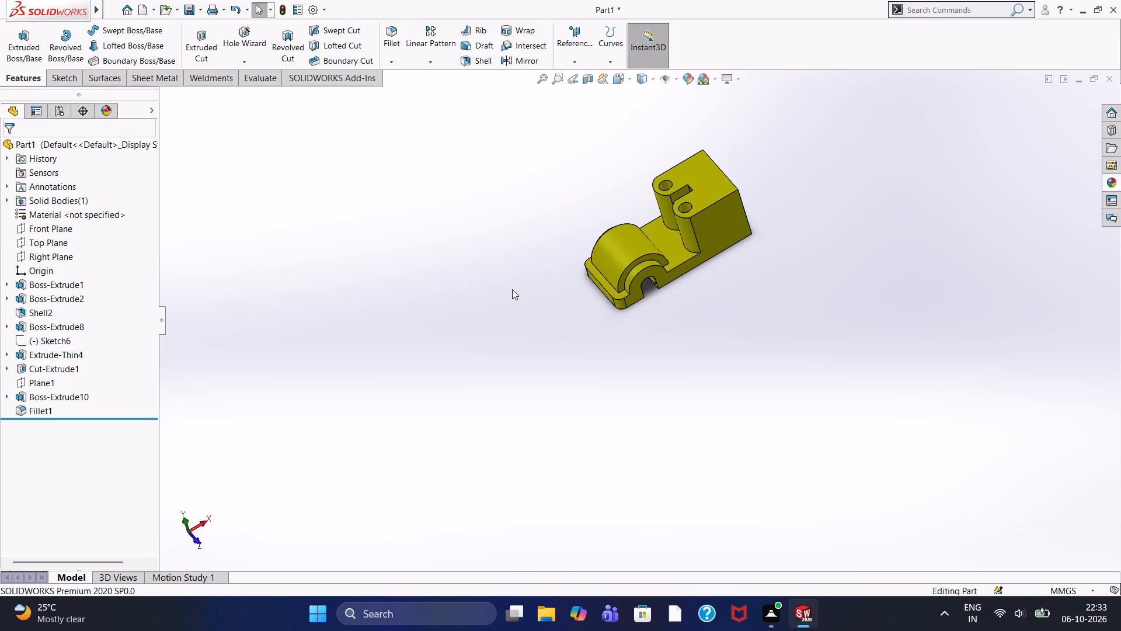
{"action": "scroll", "coordinate": [512, 289], "scroll_direction": "up", "scroll_amount": 1}
{"action": "middle_click_drag", "start_coordinate": [528, 291], "coordinate": [556, 229]}
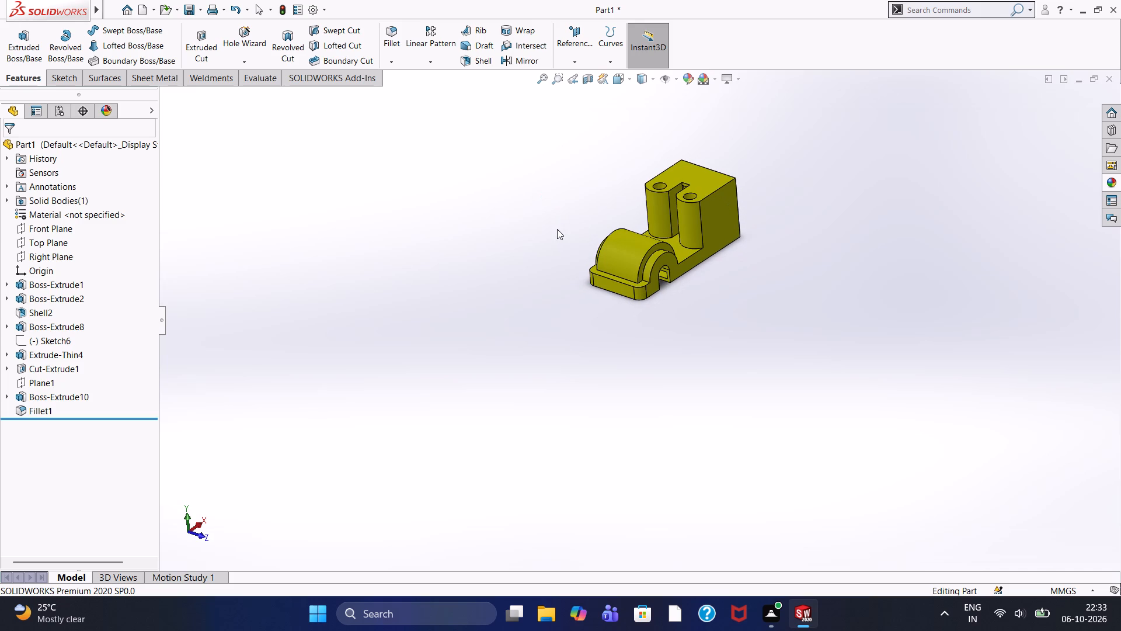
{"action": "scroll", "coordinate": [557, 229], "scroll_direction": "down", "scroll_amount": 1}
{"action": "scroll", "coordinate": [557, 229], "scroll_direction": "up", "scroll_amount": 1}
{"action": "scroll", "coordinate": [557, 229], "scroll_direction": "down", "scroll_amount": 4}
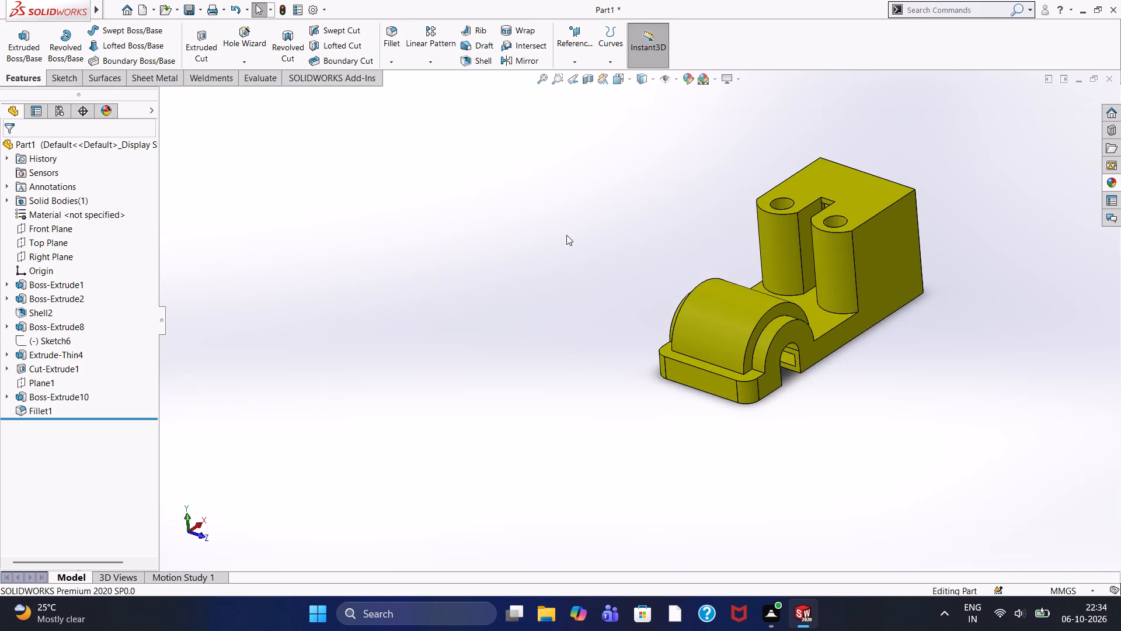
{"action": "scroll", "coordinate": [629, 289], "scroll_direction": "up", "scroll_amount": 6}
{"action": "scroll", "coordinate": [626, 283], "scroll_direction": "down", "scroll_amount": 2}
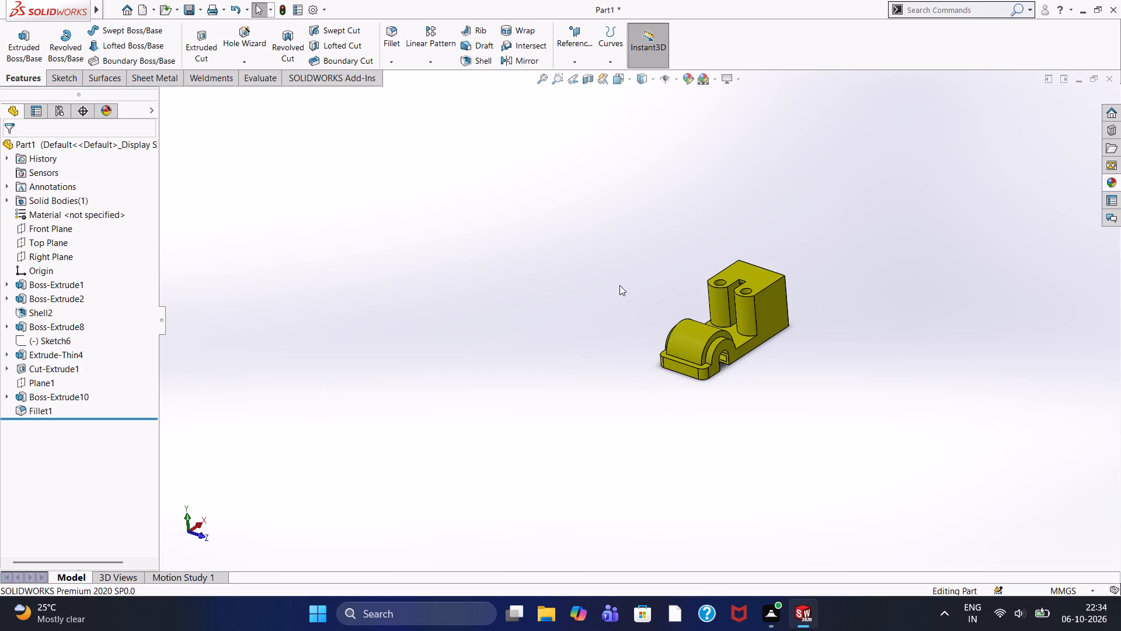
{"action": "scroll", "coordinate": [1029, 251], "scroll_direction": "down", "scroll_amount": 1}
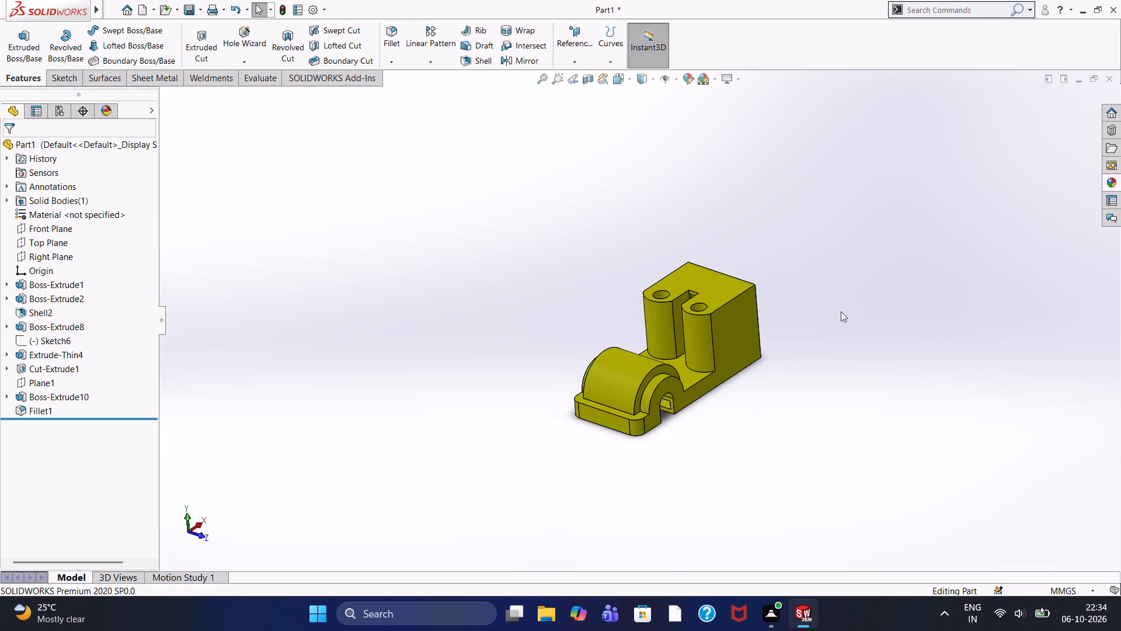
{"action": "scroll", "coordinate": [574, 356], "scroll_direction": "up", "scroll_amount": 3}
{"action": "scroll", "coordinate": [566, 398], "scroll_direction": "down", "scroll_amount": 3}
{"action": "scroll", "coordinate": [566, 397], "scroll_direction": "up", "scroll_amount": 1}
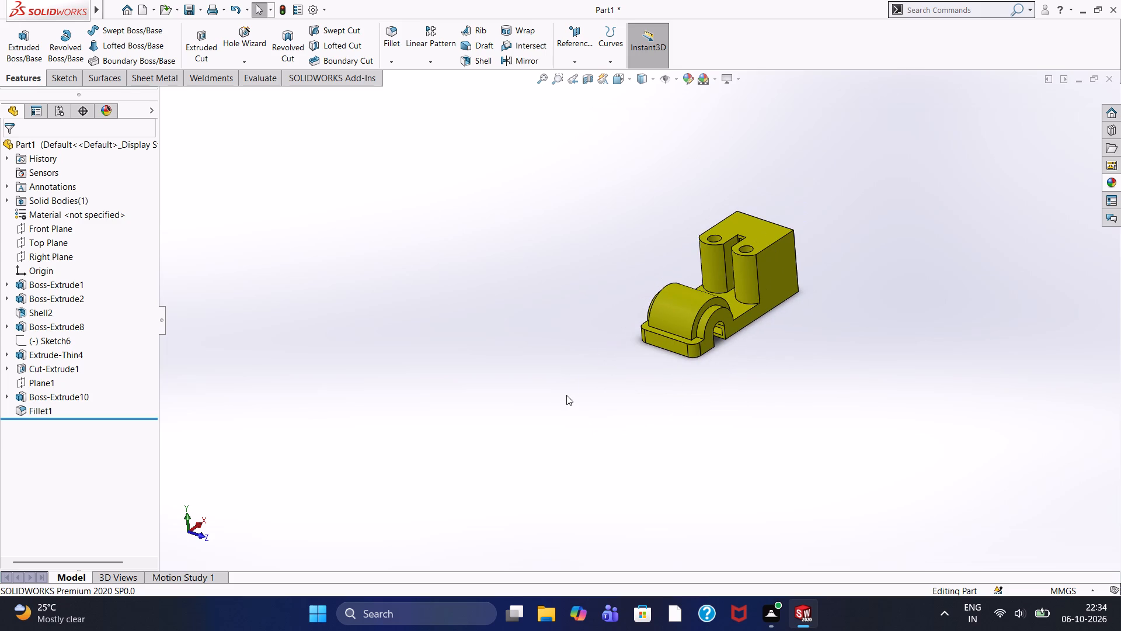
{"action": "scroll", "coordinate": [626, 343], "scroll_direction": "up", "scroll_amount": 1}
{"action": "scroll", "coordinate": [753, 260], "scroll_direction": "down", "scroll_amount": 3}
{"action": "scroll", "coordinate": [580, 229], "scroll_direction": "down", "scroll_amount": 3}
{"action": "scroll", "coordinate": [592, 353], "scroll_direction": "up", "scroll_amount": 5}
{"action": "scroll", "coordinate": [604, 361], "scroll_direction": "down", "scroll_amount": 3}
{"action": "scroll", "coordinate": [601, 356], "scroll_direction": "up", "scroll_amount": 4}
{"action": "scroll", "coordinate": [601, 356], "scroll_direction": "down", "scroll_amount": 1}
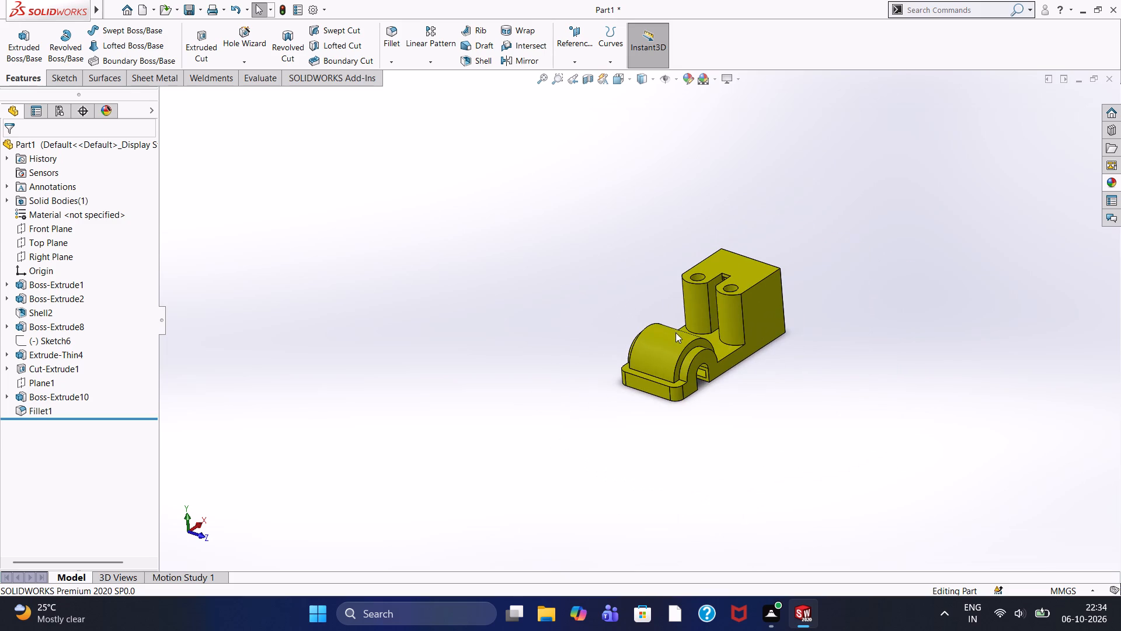
Inspect the opening under the half-round boss and the hollow interior behind it from the side.
{"action": "middle_click_drag", "start_coordinate": [662, 299], "coordinate": [585, 272]}
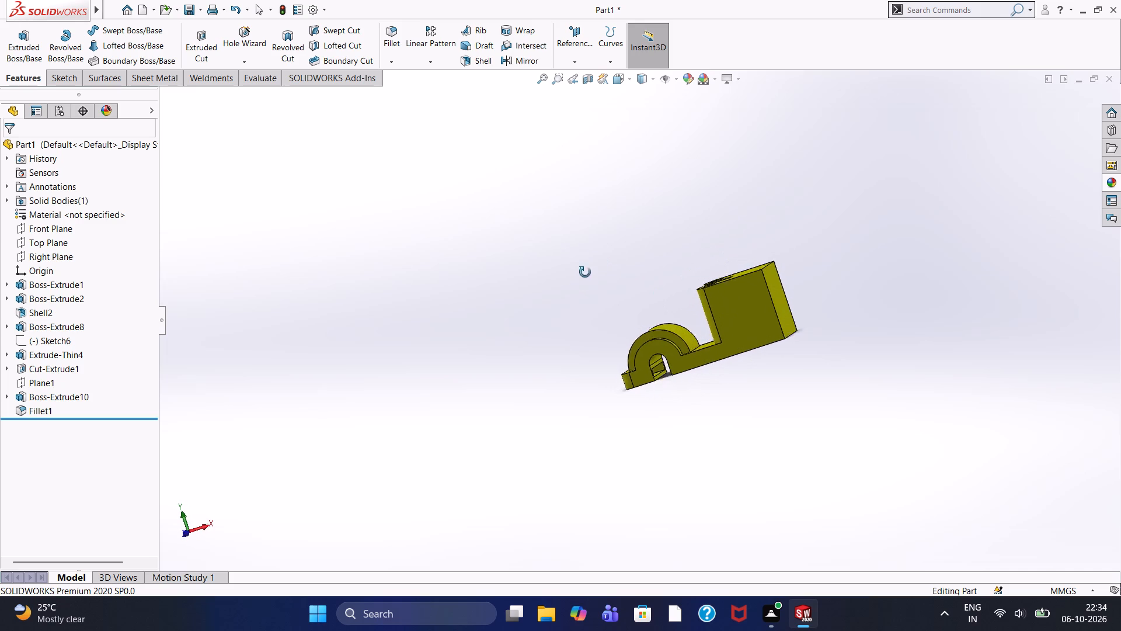
{"action": "middle_click_drag", "start_coordinate": [585, 272], "coordinate": [598, 297]}
{"action": "scroll", "coordinate": [653, 372], "scroll_direction": "down", "scroll_amount": 8}
{"action": "middle_click_drag", "start_coordinate": [684, 378], "coordinate": [664, 353]}
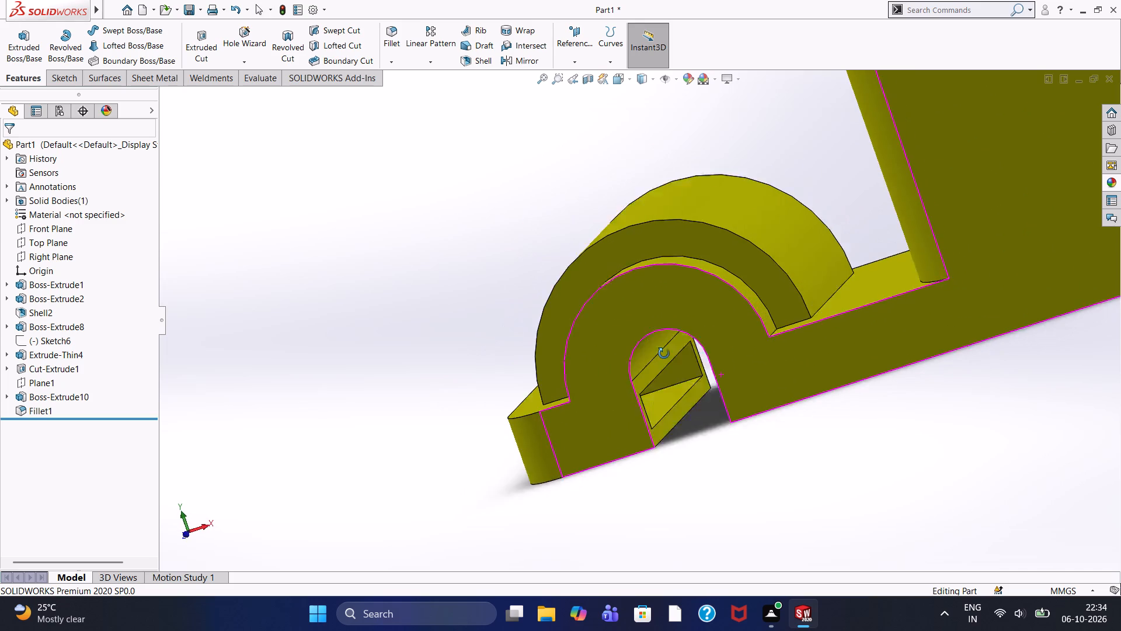
{"action": "middle_click_drag", "start_coordinate": [664, 353], "coordinate": [664, 367]}
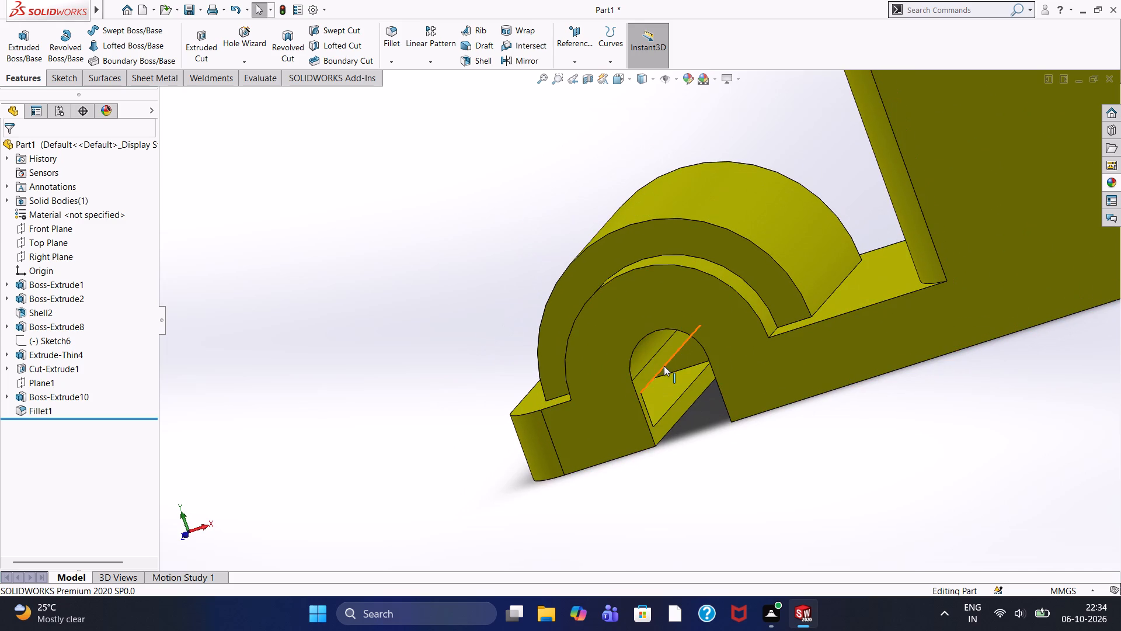
{"action": "scroll", "coordinate": [521, 285], "scroll_direction": "down", "scroll_amount": 3}
{"action": "scroll", "coordinate": [521, 285], "scroll_direction": "up", "scroll_amount": 3}
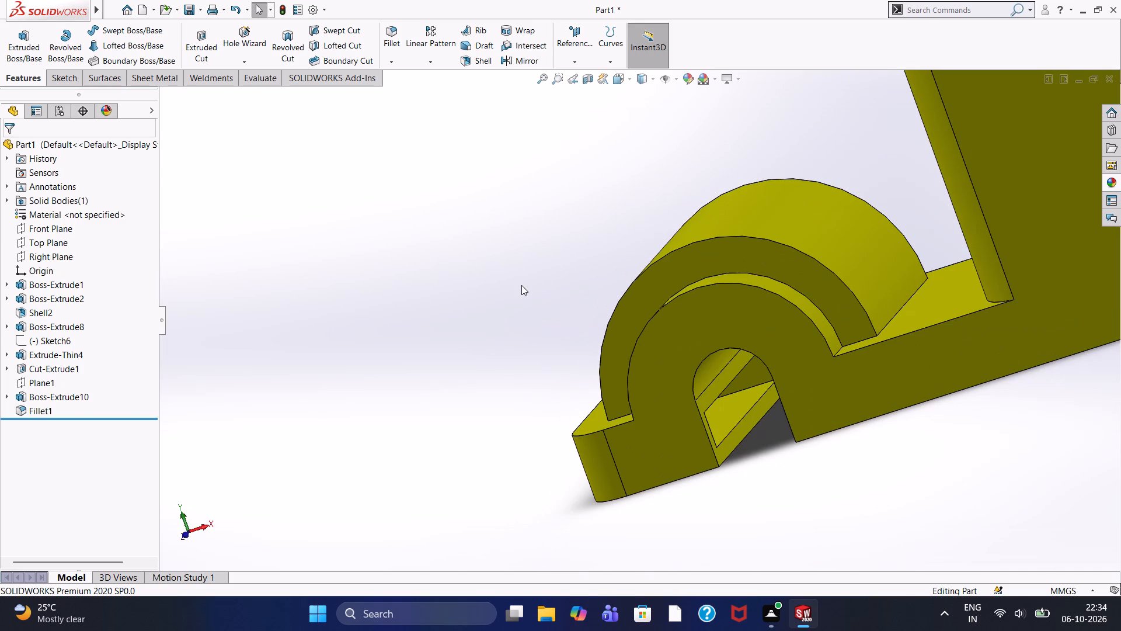
Set up a 2 mm symmetric fillet on the near-side arc edges of boss and arch, both arch foot edges, and the base plate's adjoining top edges.
{"action": "left_click", "coordinate": [392, 46]}
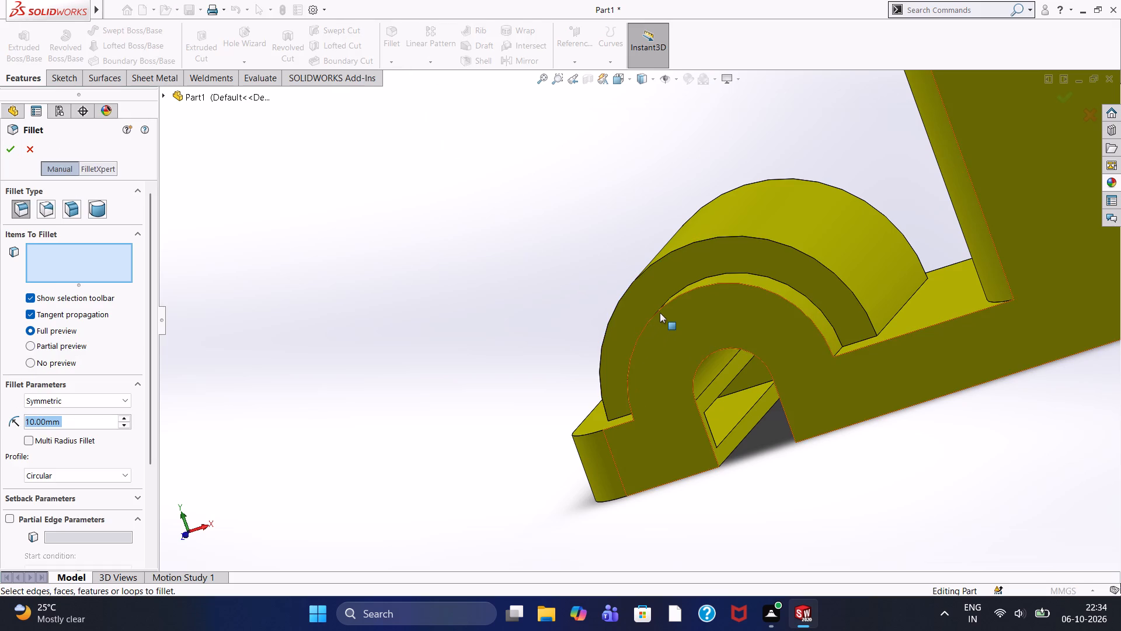
{"action": "left_click", "coordinate": [706, 285]}
{"action": "middle_click_drag", "start_coordinate": [510, 279], "coordinate": [569, 418]}
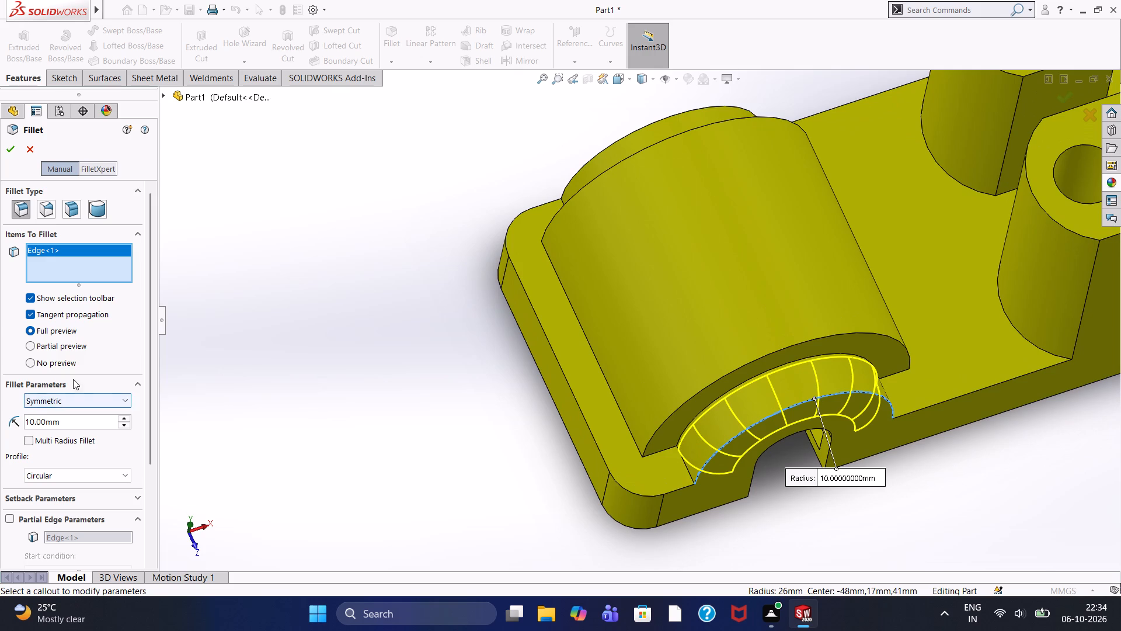
{"action": "right_click", "coordinate": [85, 252]}
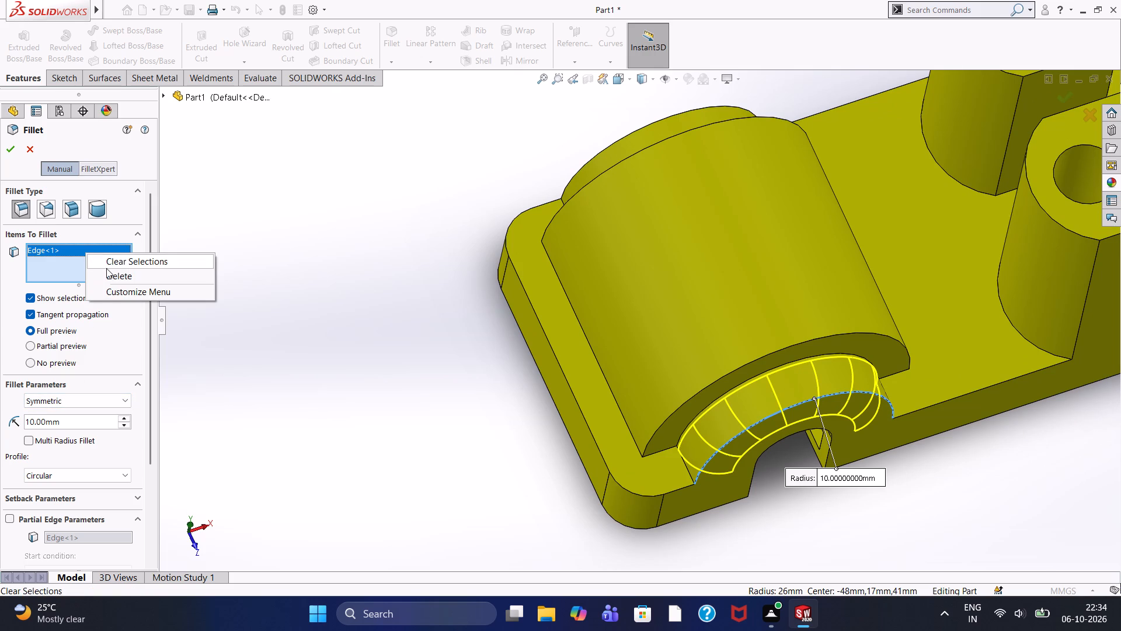
{"action": "left_click", "coordinate": [109, 276]}
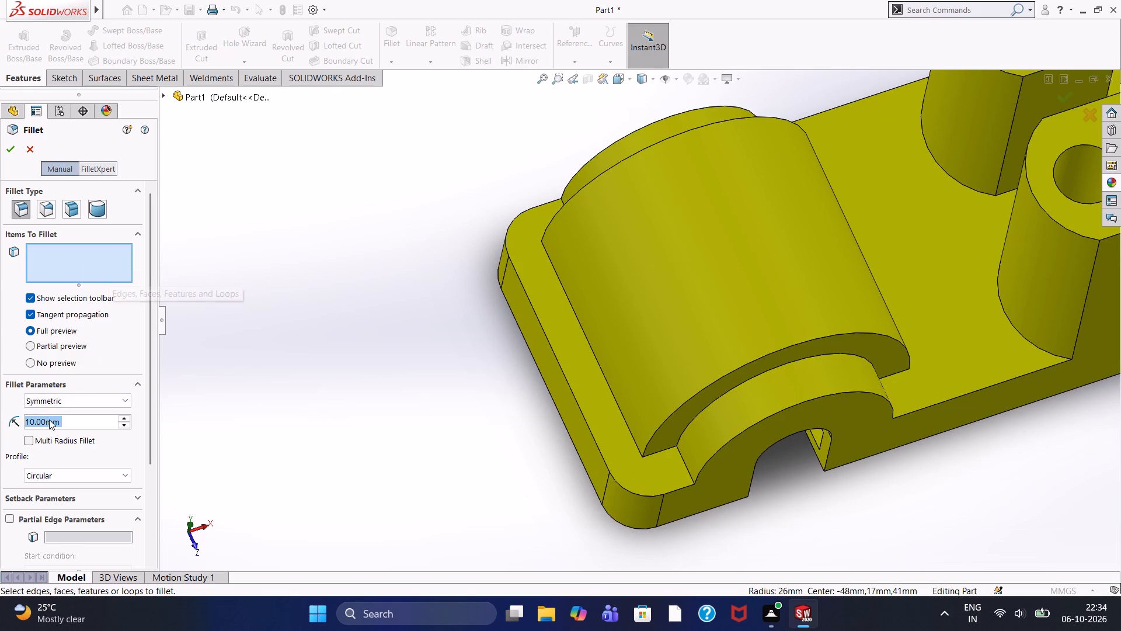
{"action": "key", "text": "2"}
{"action": "key", "text": "Return"}
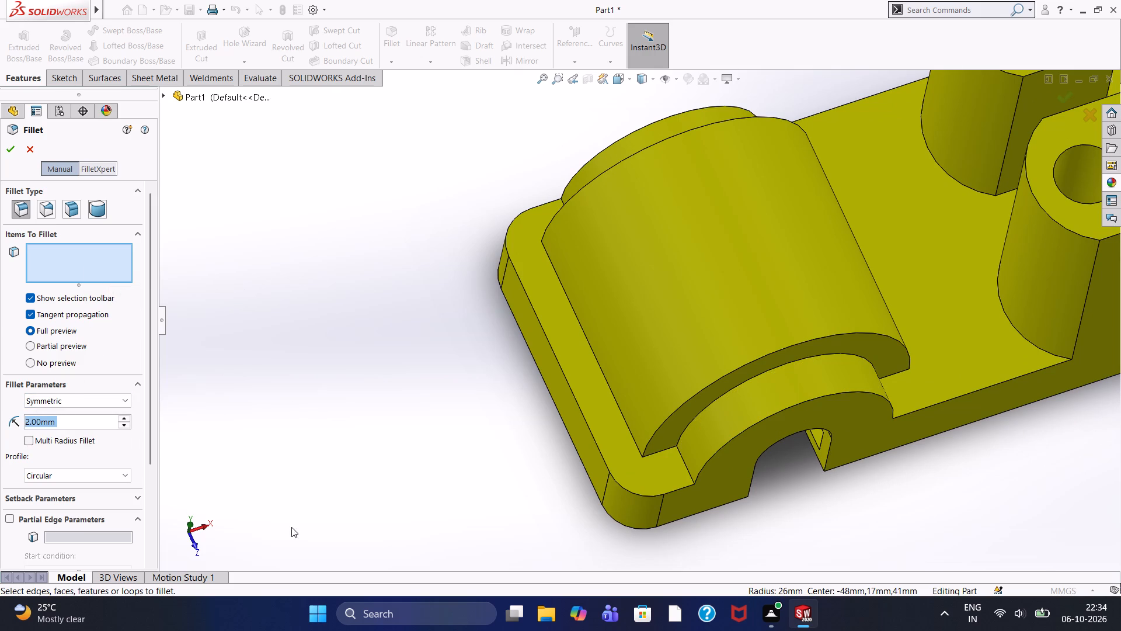
{"action": "left_click", "coordinate": [767, 415]}
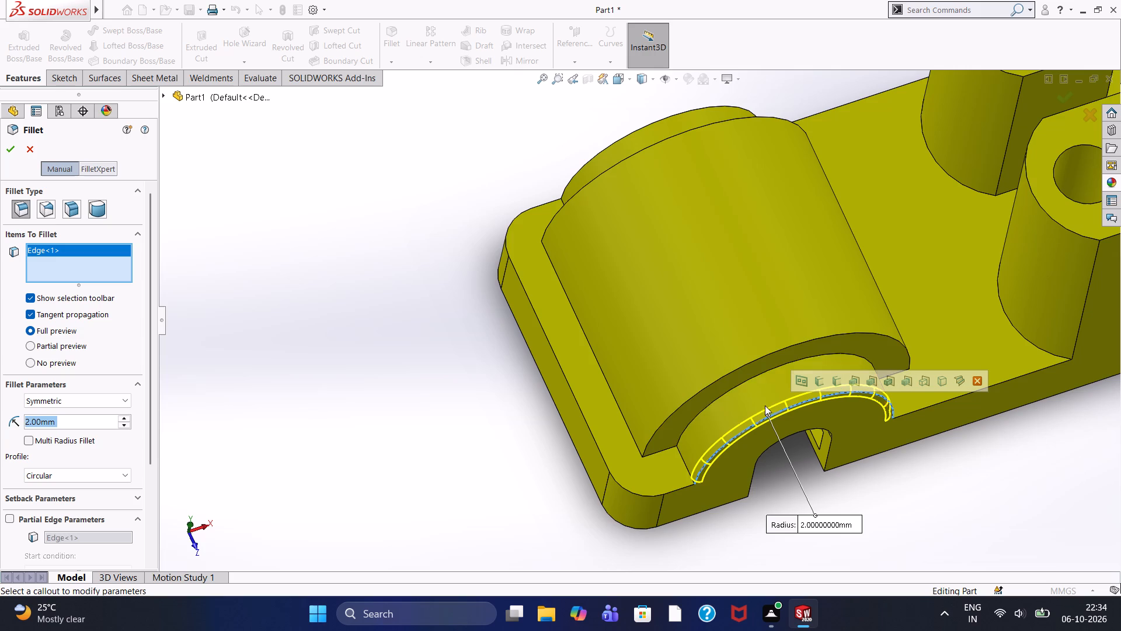
{"action": "left_click", "coordinate": [760, 358]}
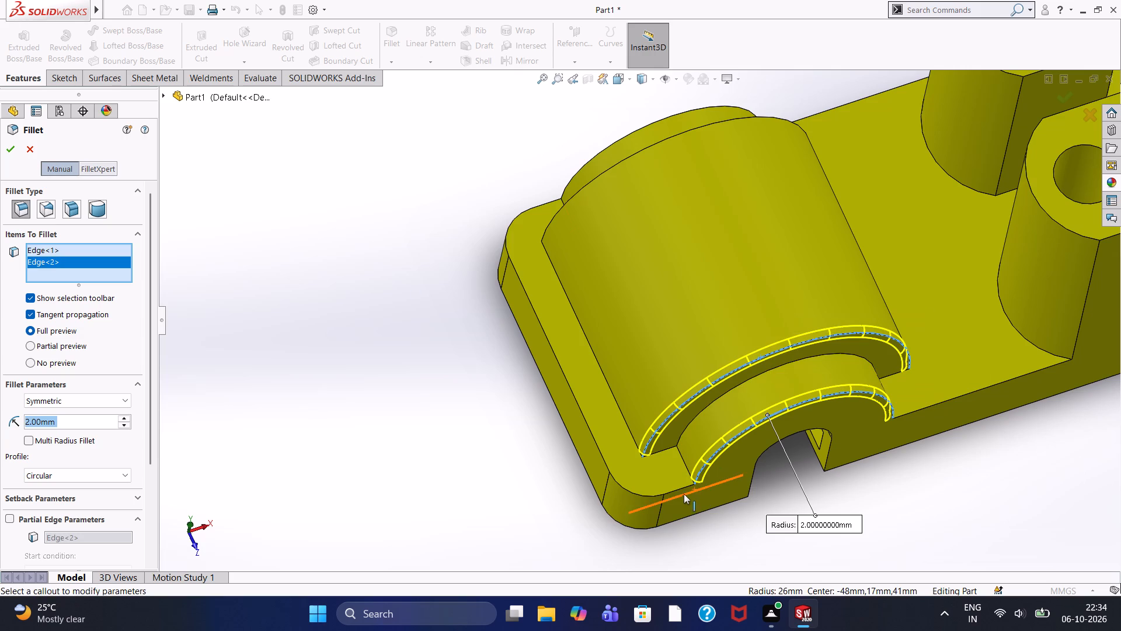
{"action": "left_click", "coordinate": [669, 449]}
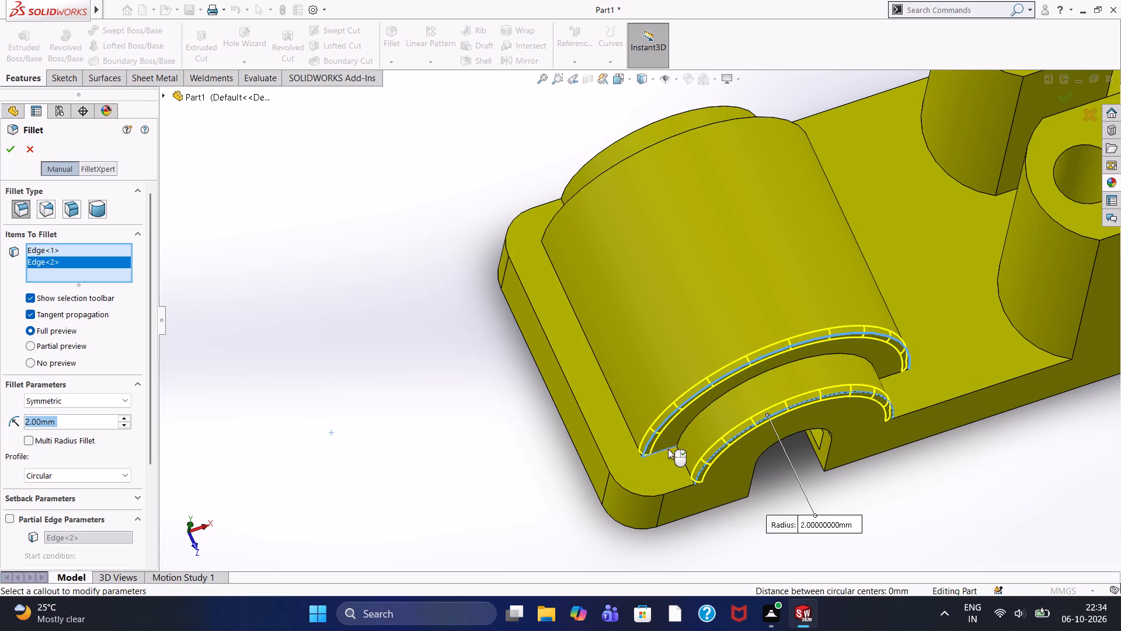
{"action": "middle_click_drag", "start_coordinate": [740, 504], "coordinate": [713, 468]}
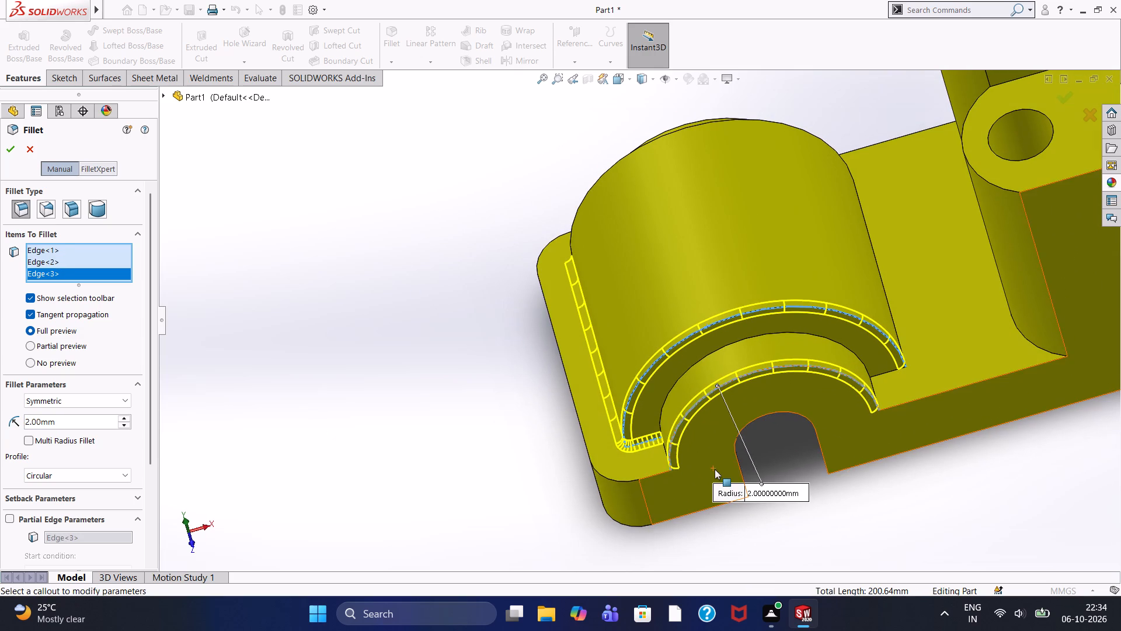
{"action": "left_click", "coordinate": [889, 372]}
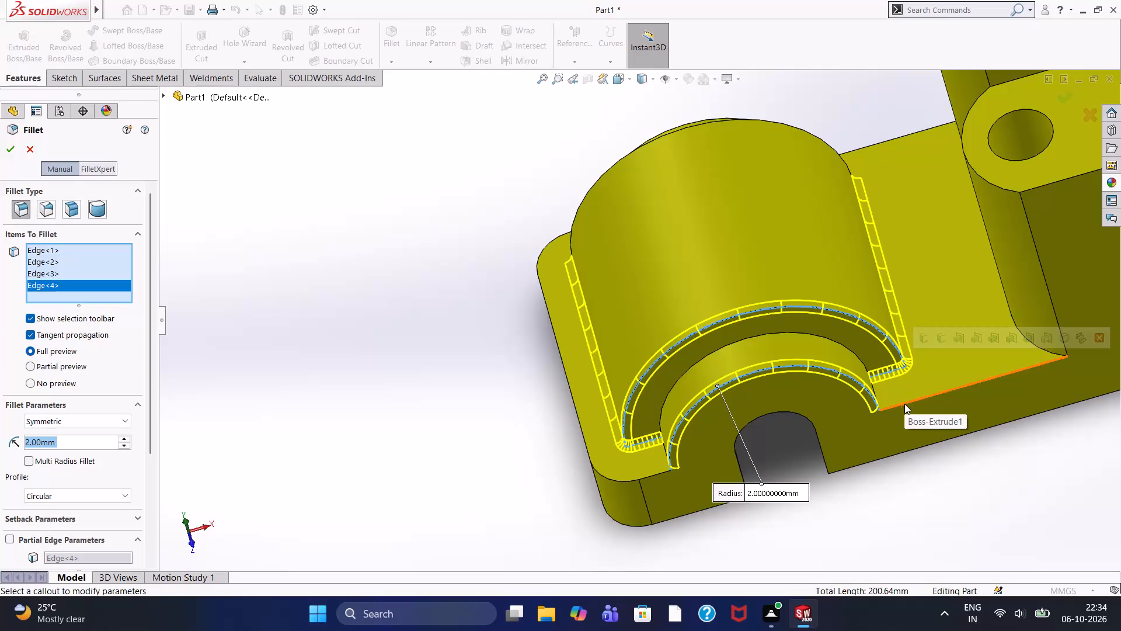
{"action": "left_click", "coordinate": [904, 404]}
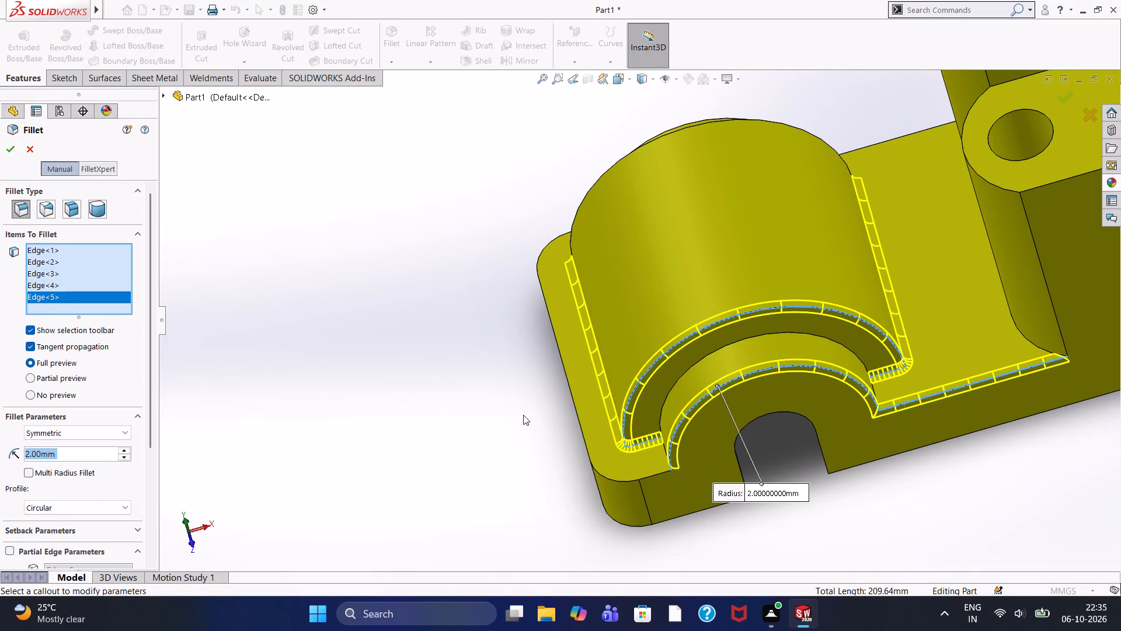
{"action": "left_click", "coordinate": [654, 476]}
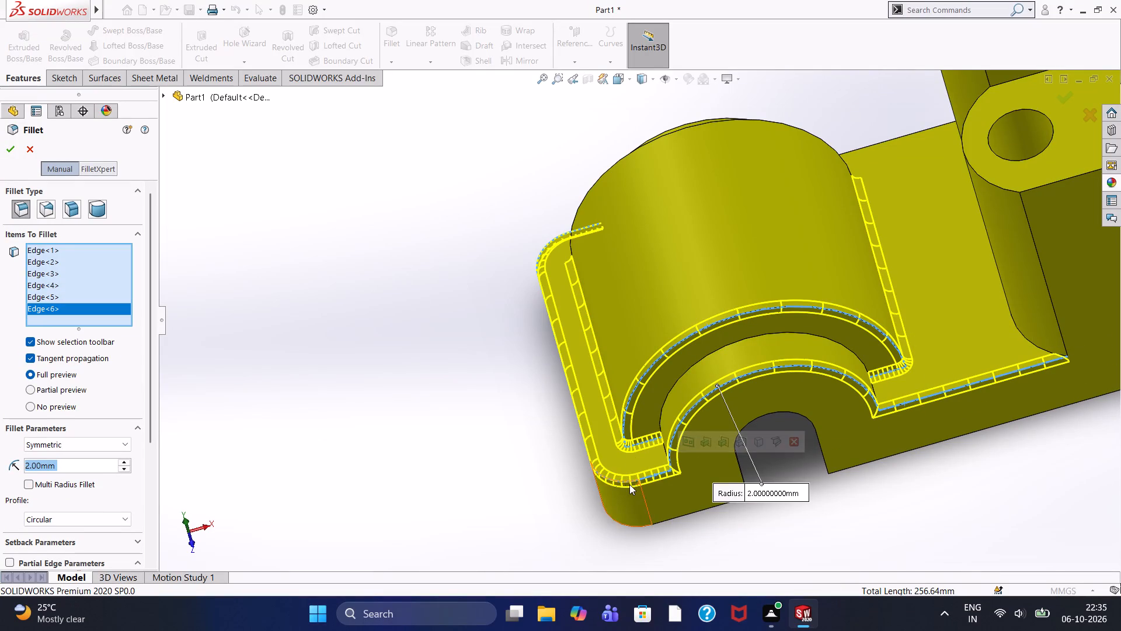
Add the far-side arch foot edges, boss foot edge and base plate top edge toward the end block, and apply the 2 mm fillet.
{"action": "middle_click_drag", "start_coordinate": [500, 438], "coordinate": [549, 556]}
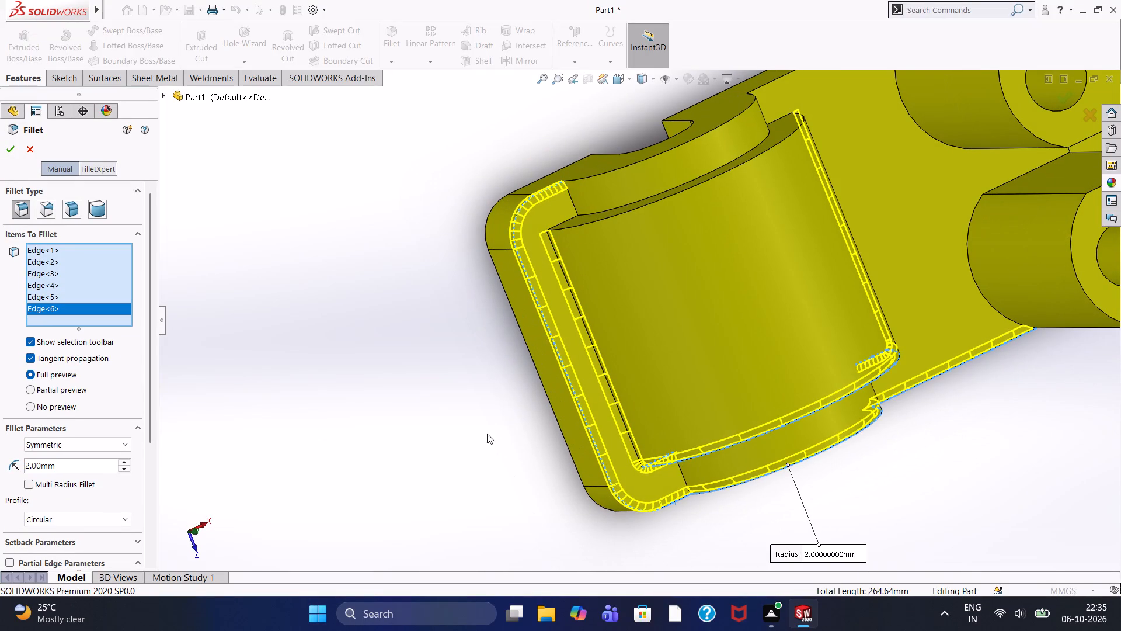
{"action": "middle_click_drag", "start_coordinate": [484, 428], "coordinate": [495, 477]}
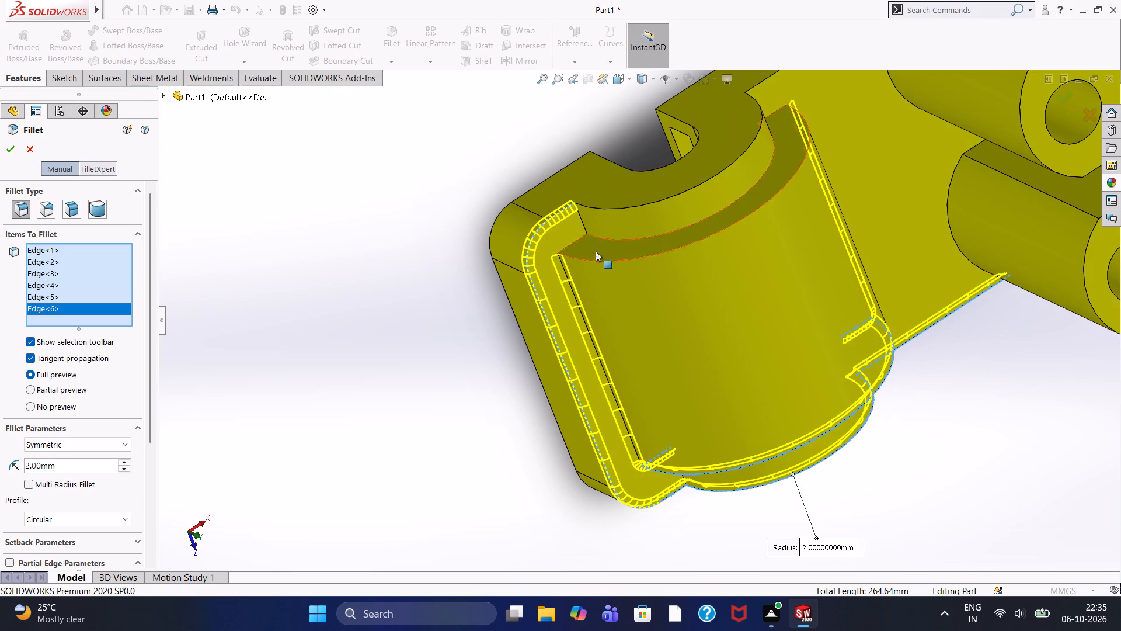
{"action": "left_click", "coordinate": [575, 239]}
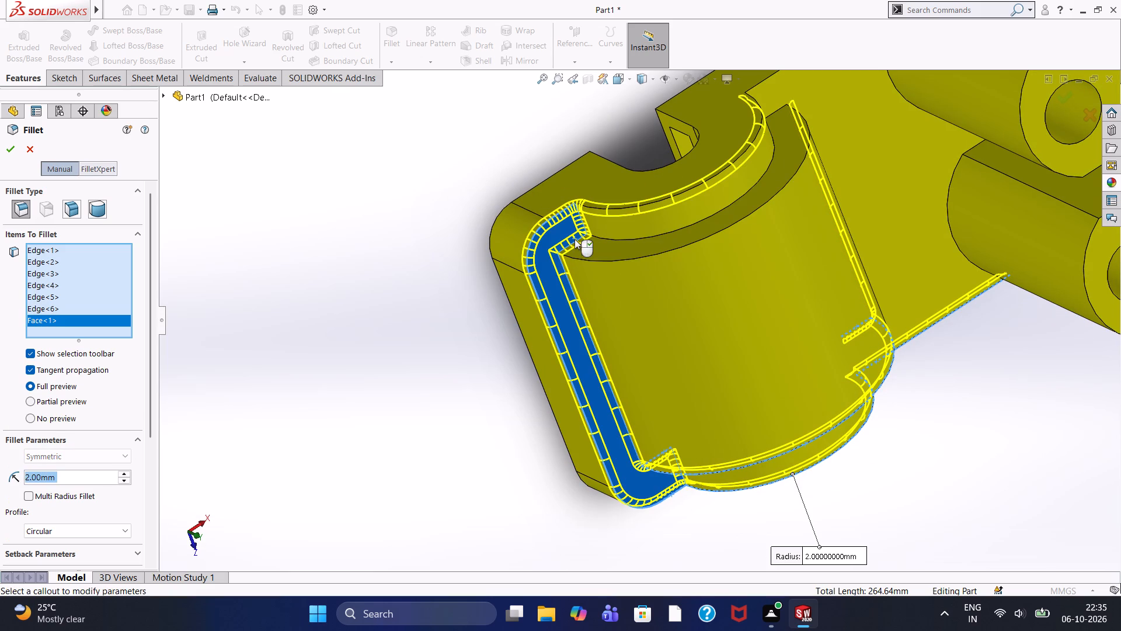
{"action": "right_click", "coordinate": [58, 323]}
{"action": "left_click", "coordinate": [78, 346]}
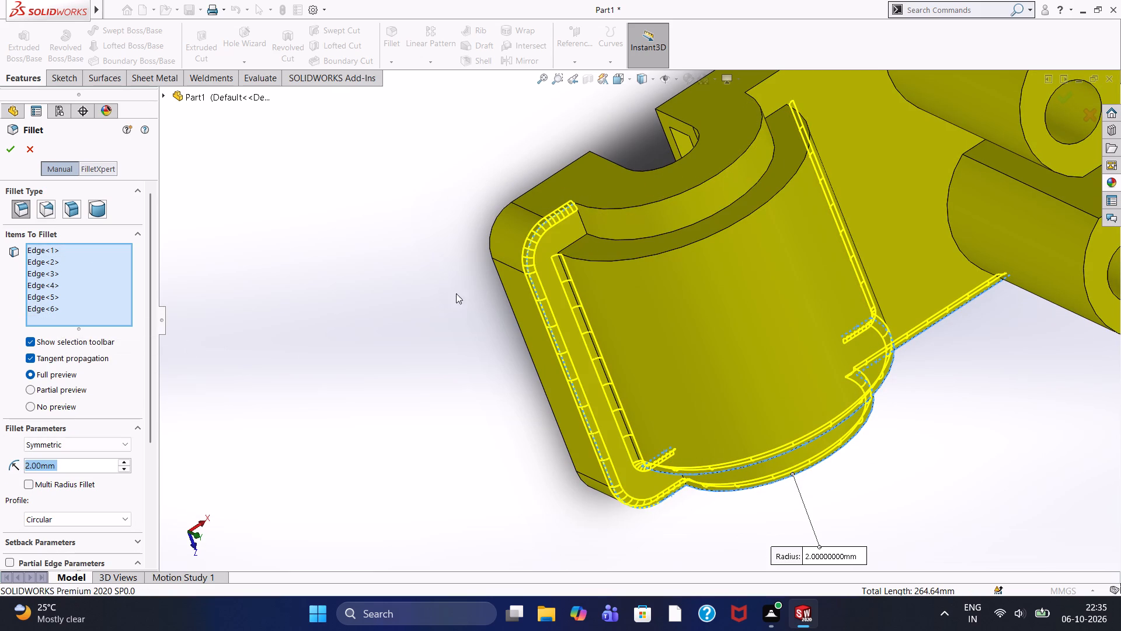
{"action": "left_click", "coordinate": [572, 245]}
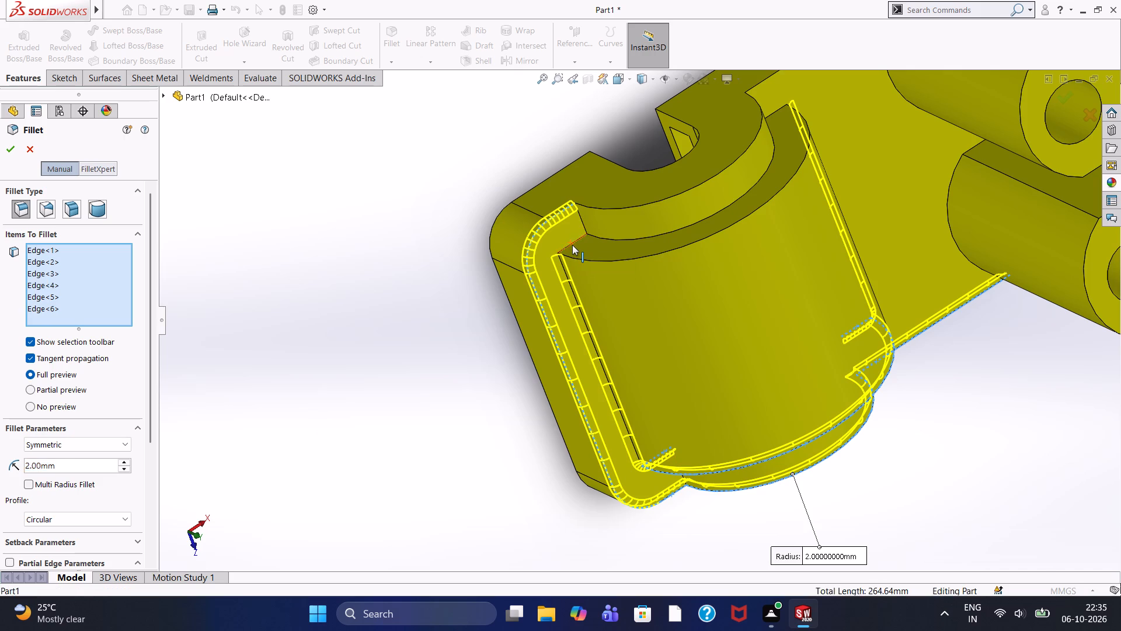
{"action": "middle_click_drag", "start_coordinate": [445, 224], "coordinate": [420, 256]}
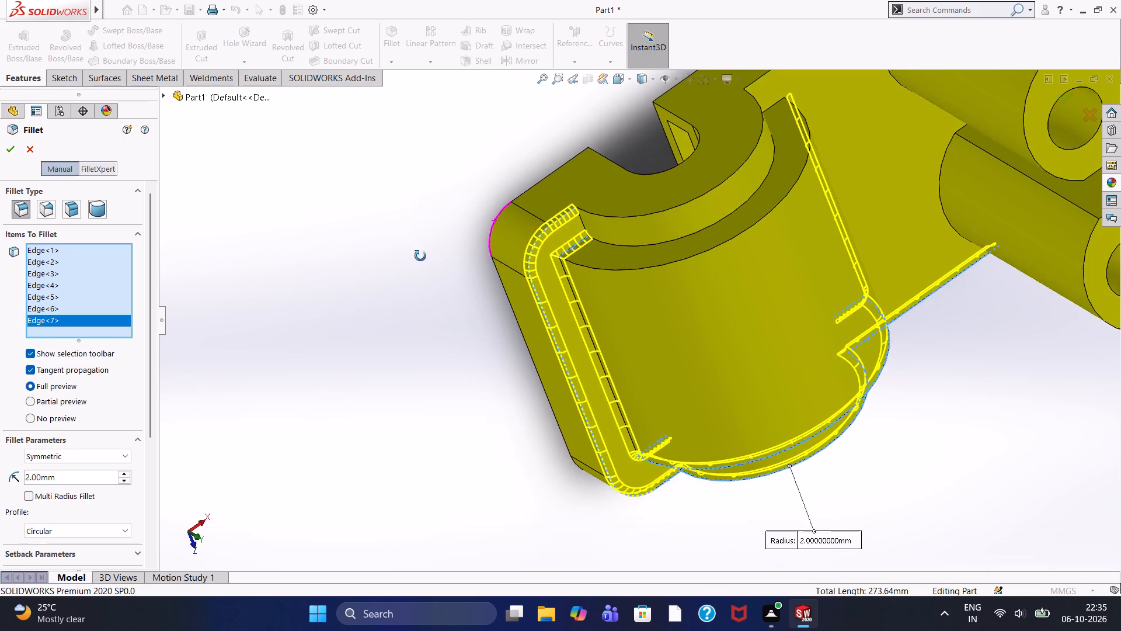
{"action": "middle_click_drag", "start_coordinate": [420, 256], "coordinate": [391, 307]}
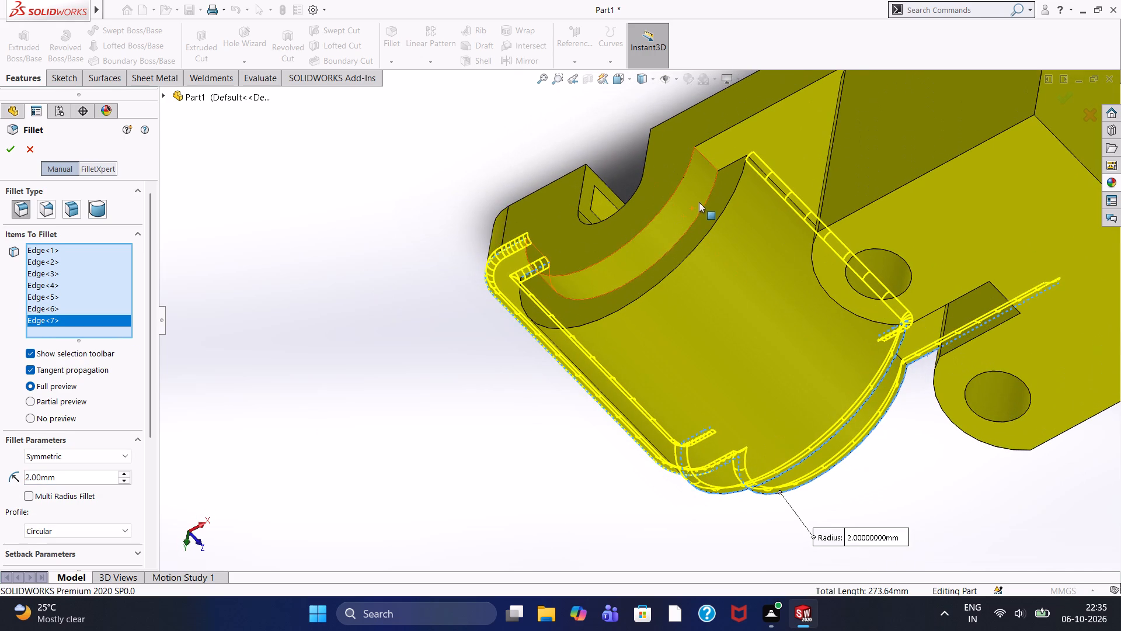
{"action": "left_click", "coordinate": [725, 167]}
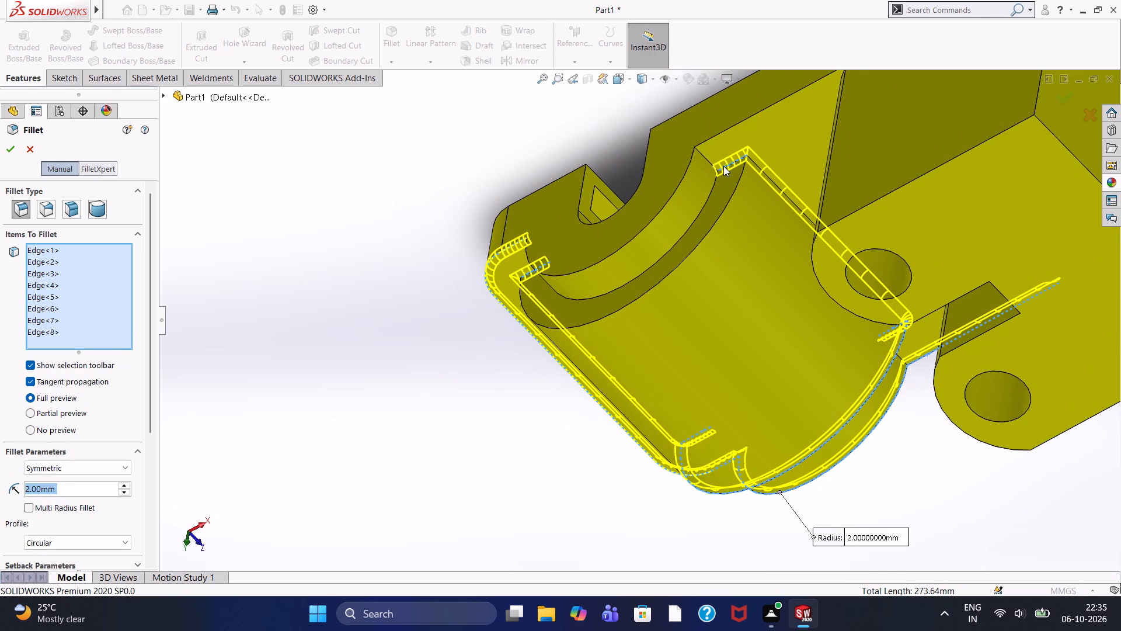
{"action": "left_click", "coordinate": [704, 159]}
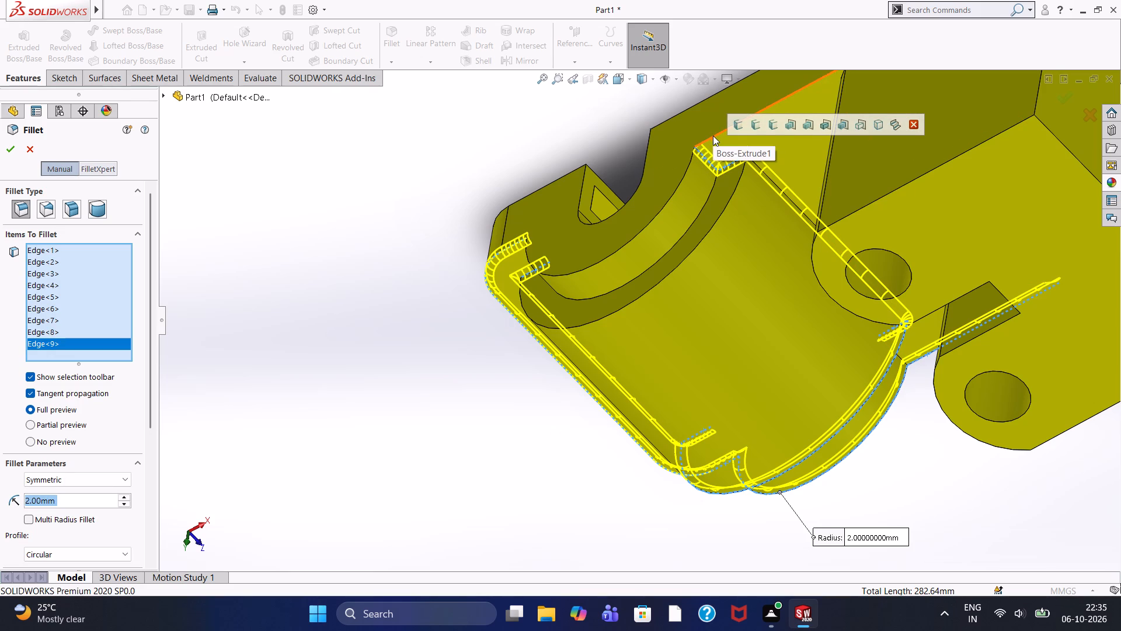
{"action": "left_click", "coordinate": [713, 136]}
{"action": "scroll", "coordinate": [394, 334], "scroll_direction": "up", "scroll_amount": 1}
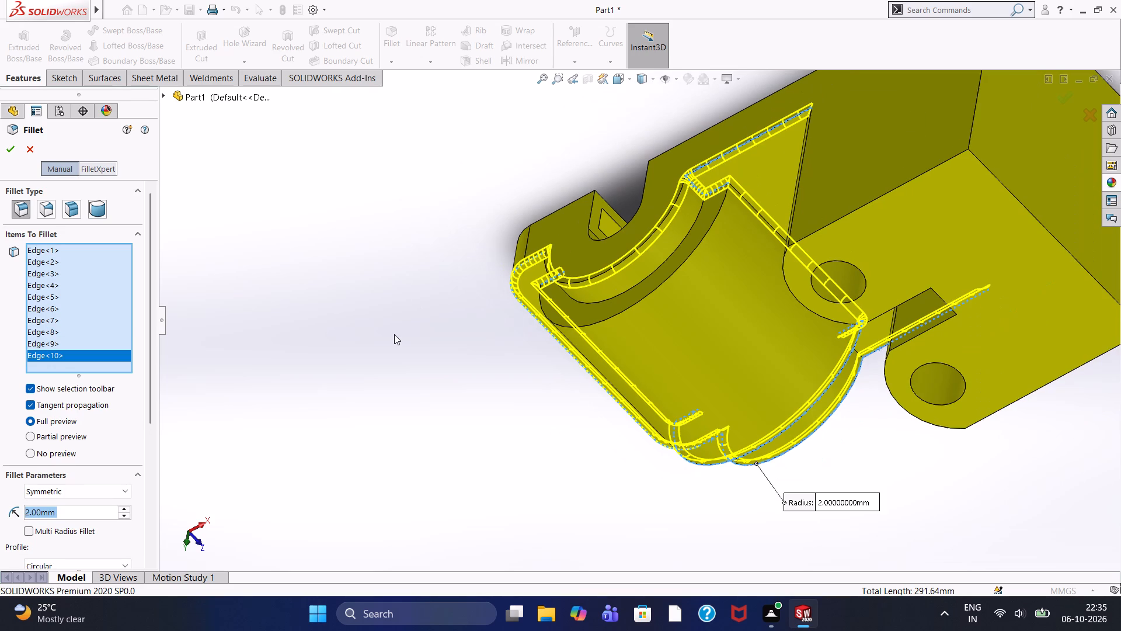
{"action": "middle_click_drag", "start_coordinate": [582, 366], "coordinate": [537, 157]}
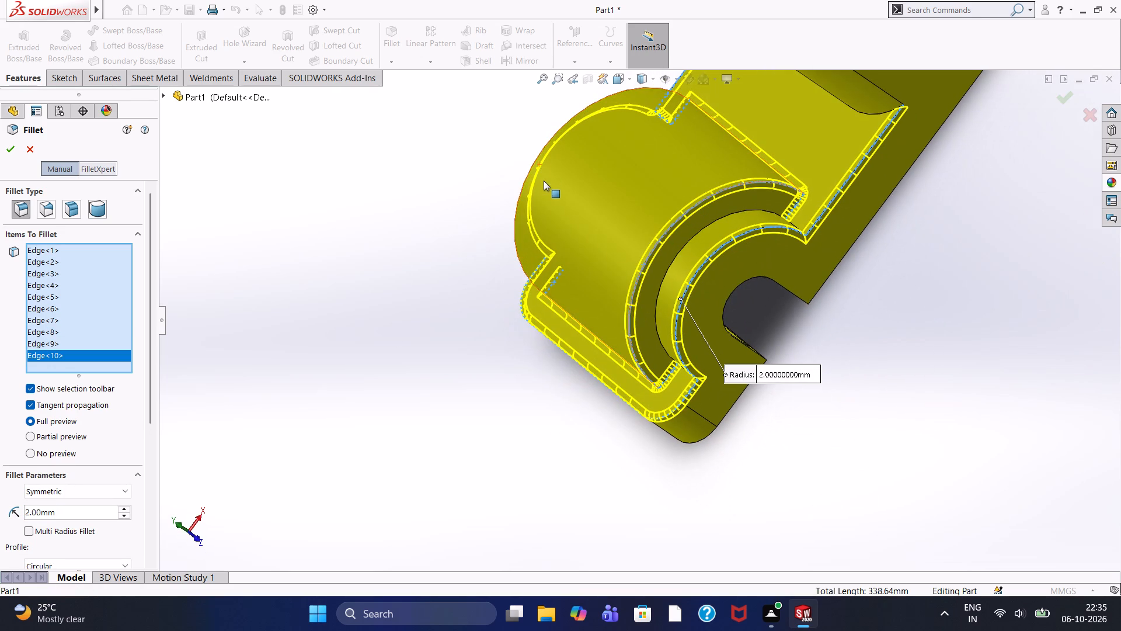
{"action": "left_click", "coordinate": [1, 151]}
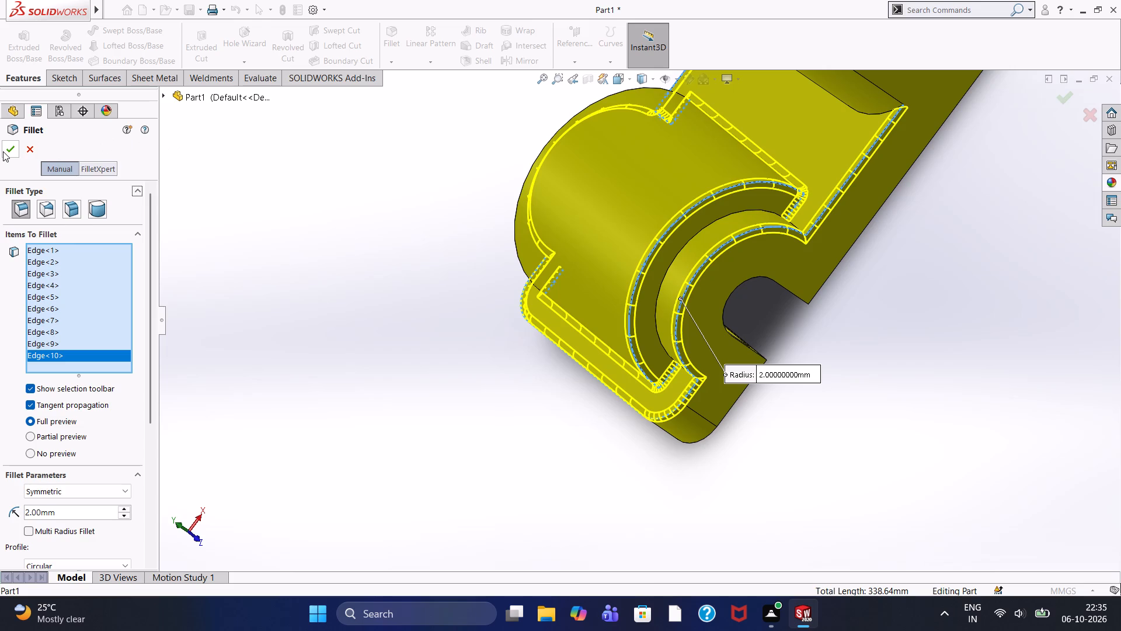
{"action": "left_click", "coordinate": [3, 151]}
Examine the filleted part from several angles, including the standard right and left views.
{"action": "scroll", "coordinate": [666, 414], "scroll_direction": "up", "scroll_amount": 1}
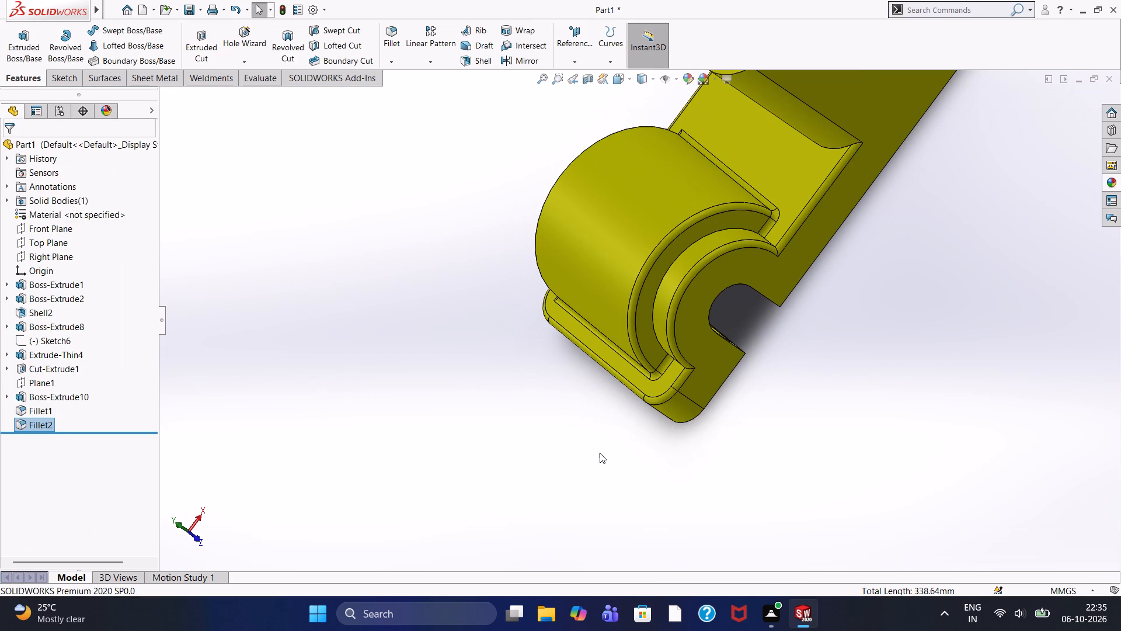
{"action": "left_click", "coordinate": [852, 458]}
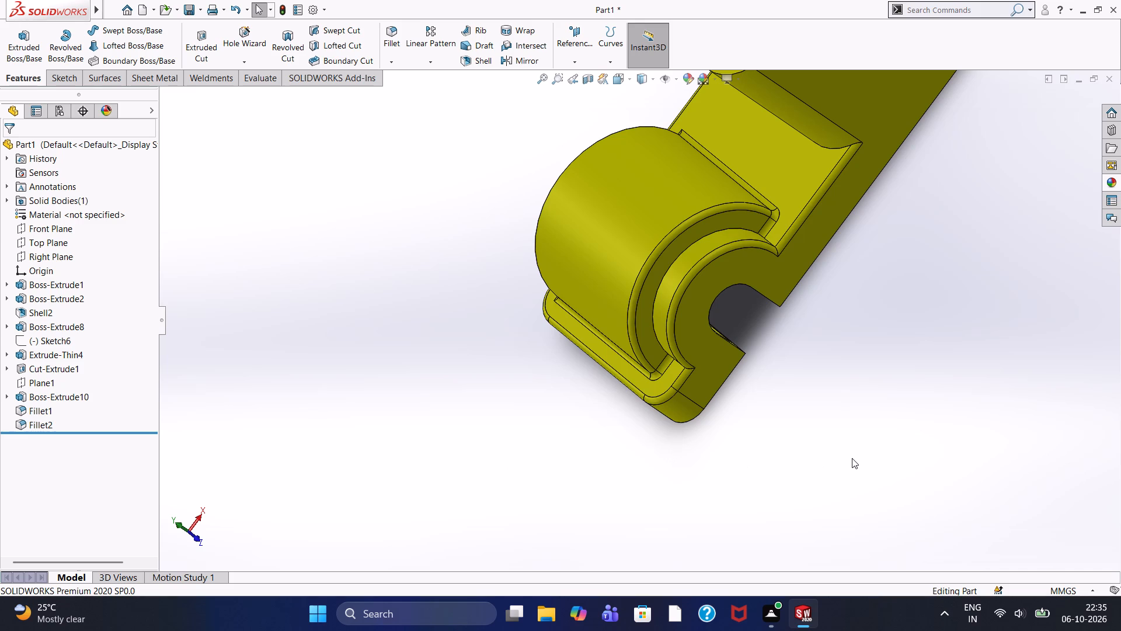
{"action": "scroll", "coordinate": [813, 291], "scroll_direction": "up", "scroll_amount": 4}
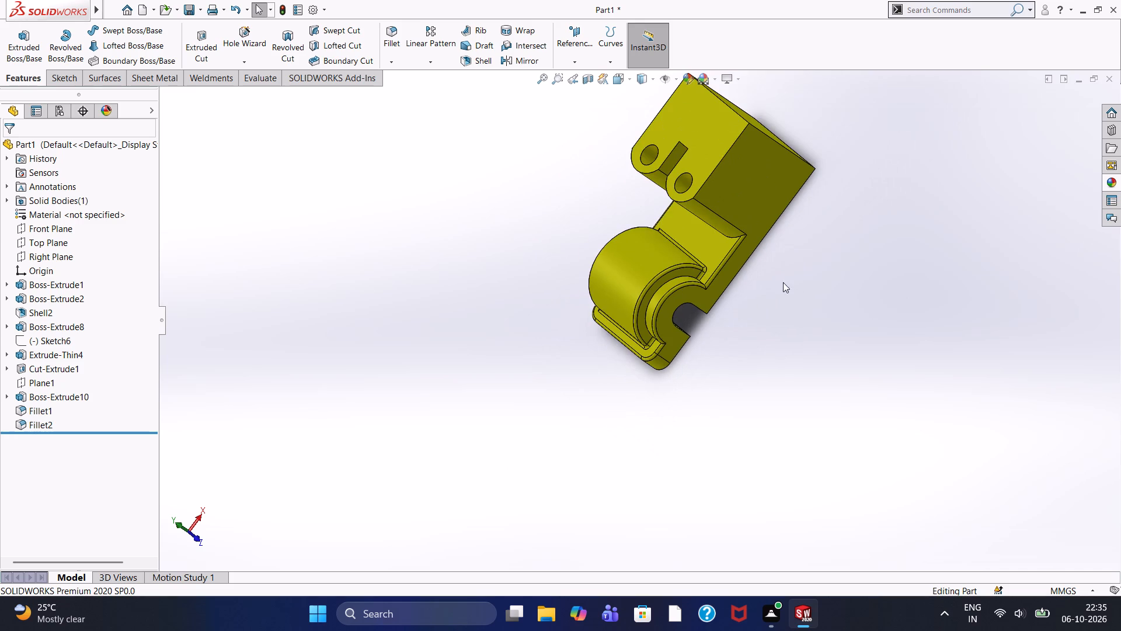
{"action": "middle_click_drag", "start_coordinate": [770, 274], "coordinate": [765, 177]}
{"action": "middle_click_drag", "start_coordinate": [686, 383], "coordinate": [656, 381]}
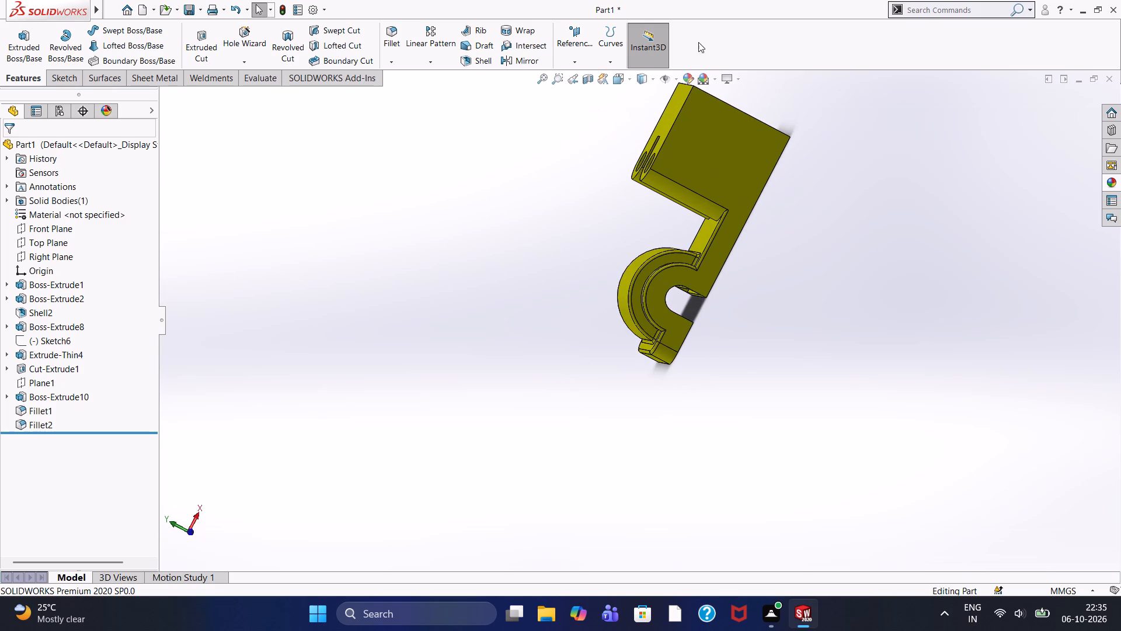
{"action": "left_click", "coordinate": [652, 79]}
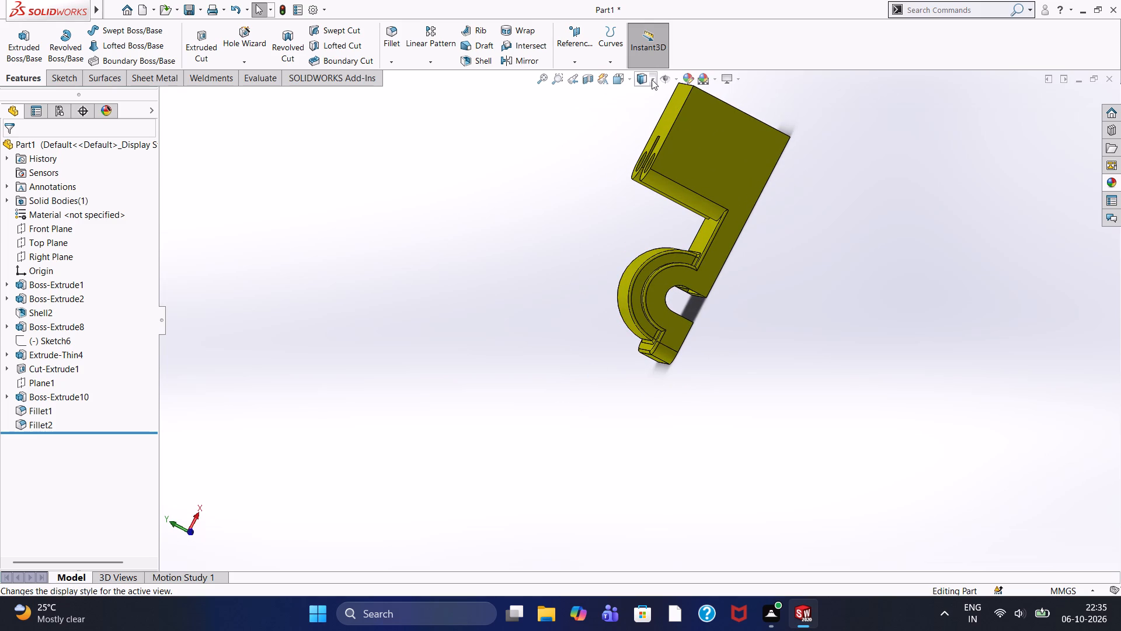
{"action": "left_click", "coordinate": [598, 119]}
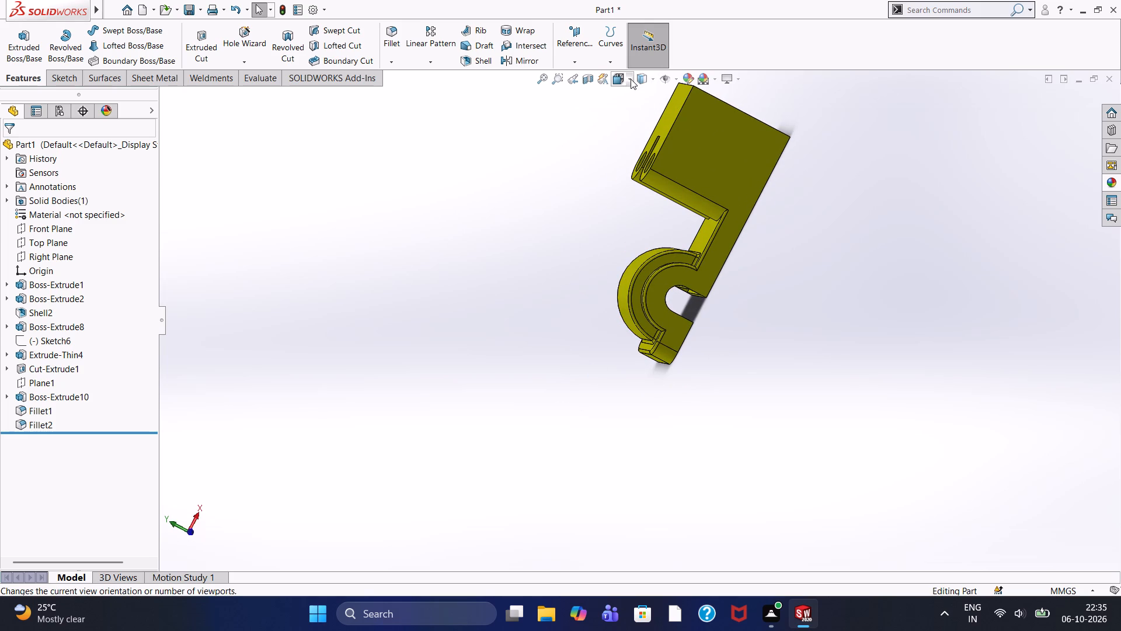
{"action": "left_click", "coordinate": [631, 79]}
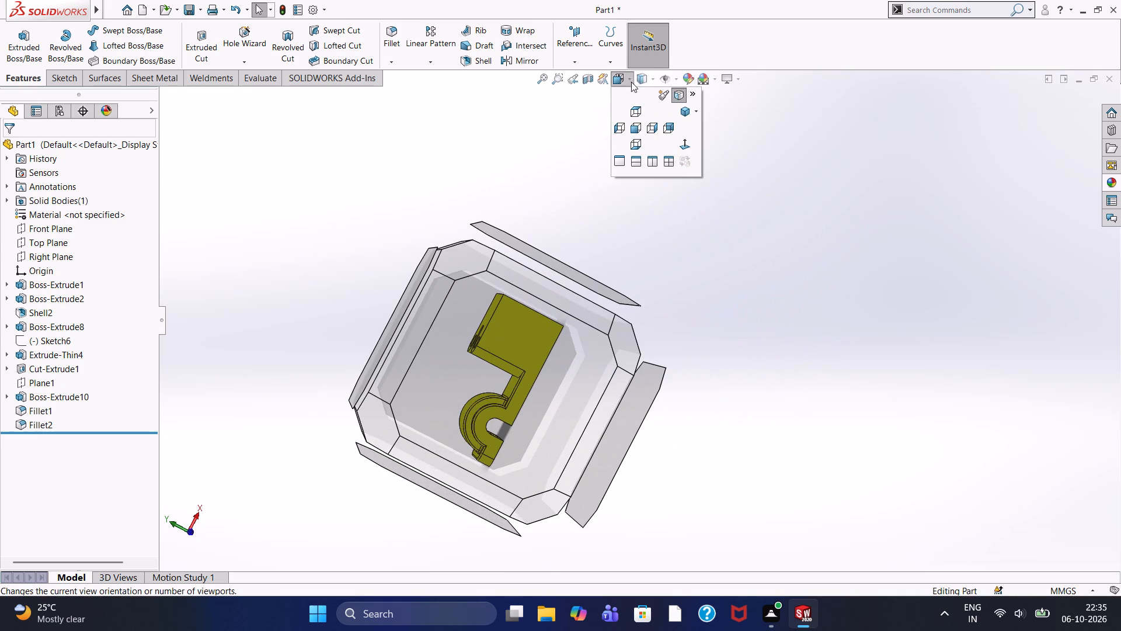
{"action": "left_click", "coordinate": [652, 127]}
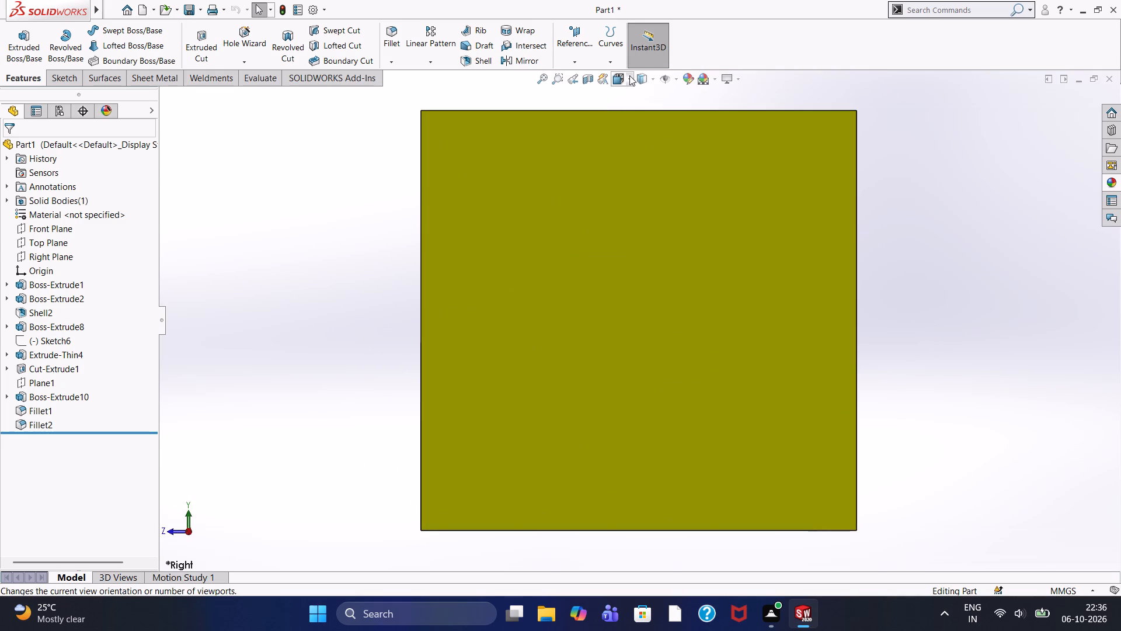
{"action": "left_click", "coordinate": [629, 75]}
{"action": "left_click", "coordinate": [675, 146]}
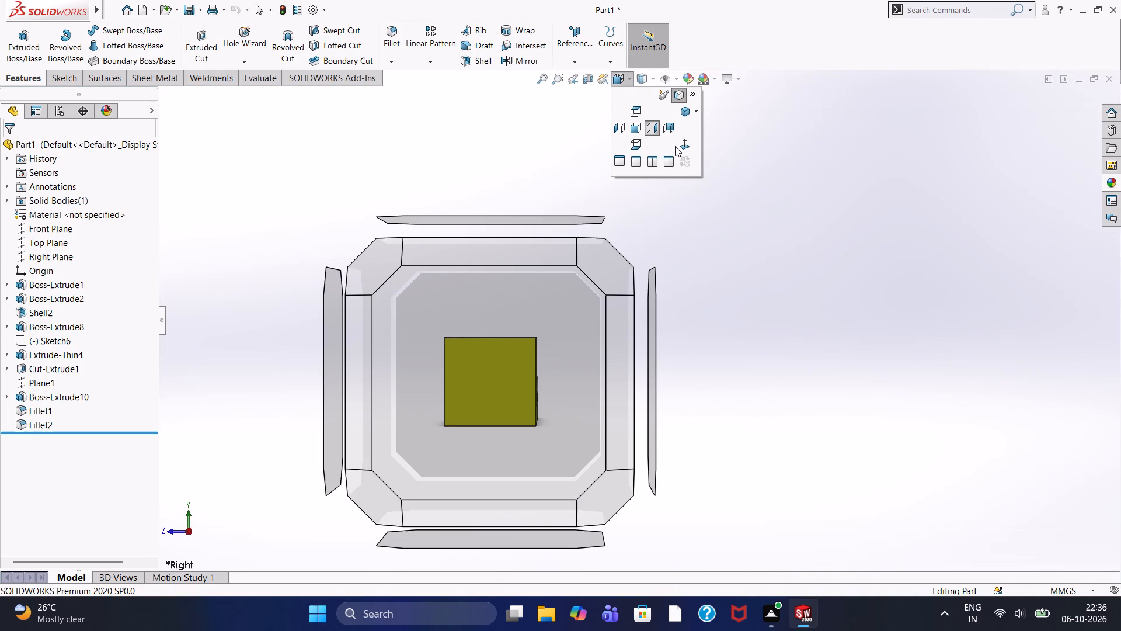
{"action": "left_click", "coordinate": [681, 148]}
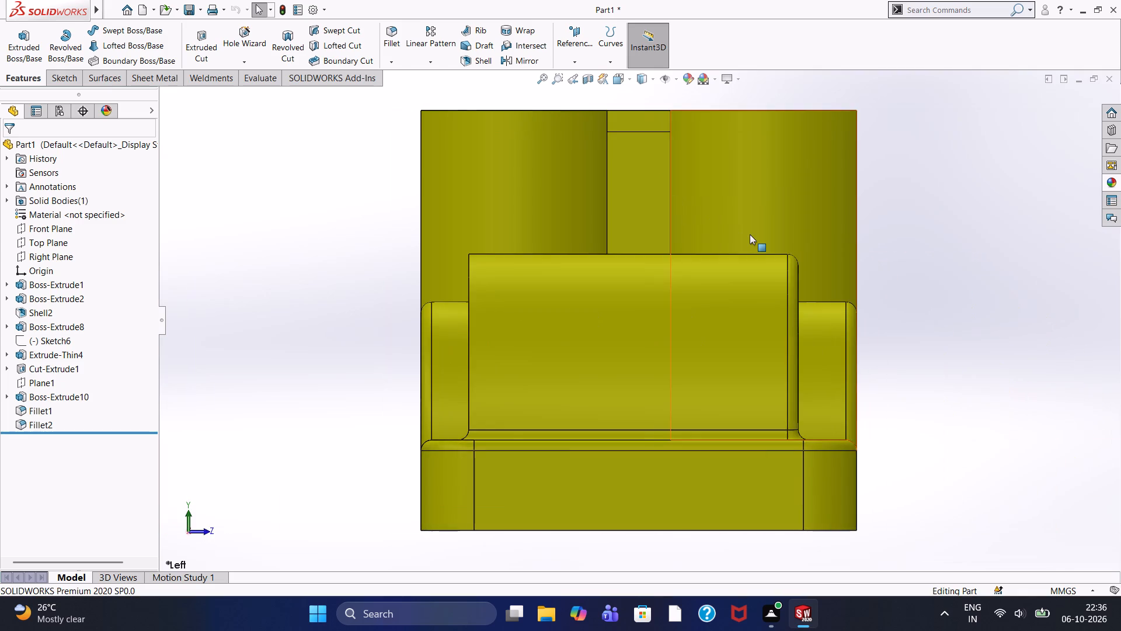
{"action": "scroll", "coordinate": [750, 234], "scroll_direction": "up", "scroll_amount": 2}
{"action": "middle_click_drag", "start_coordinate": [796, 254], "coordinate": [749, 295]}
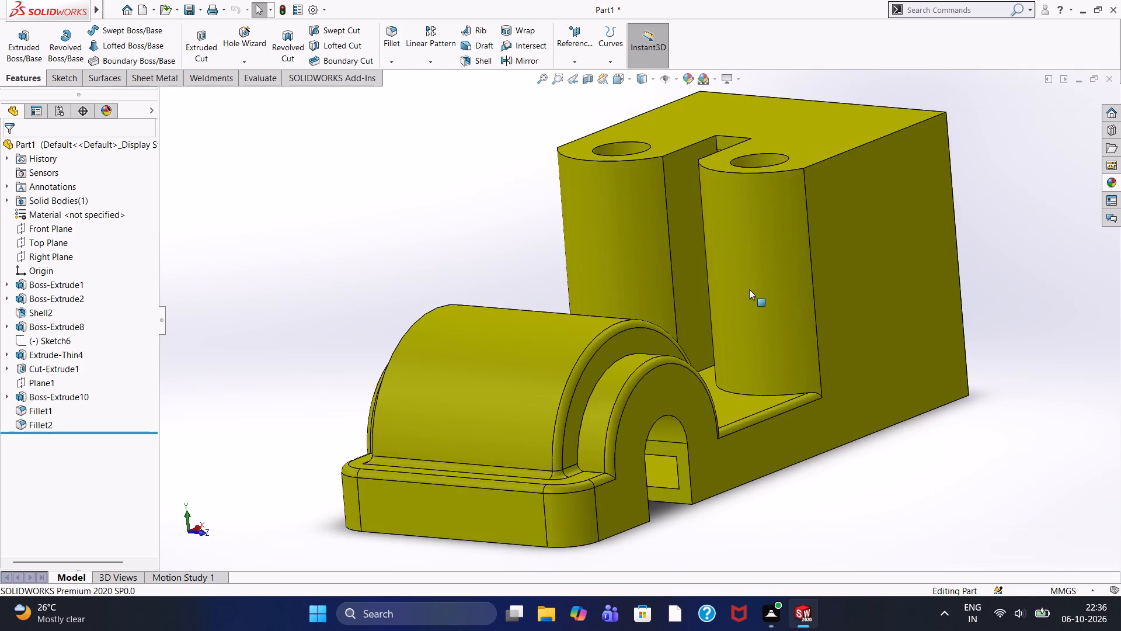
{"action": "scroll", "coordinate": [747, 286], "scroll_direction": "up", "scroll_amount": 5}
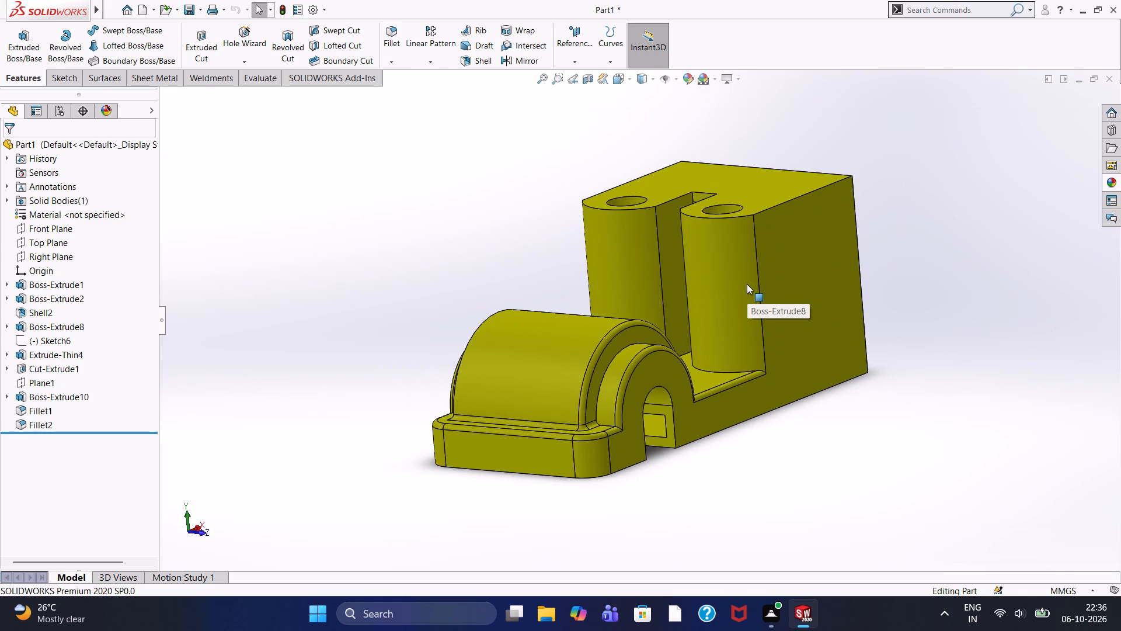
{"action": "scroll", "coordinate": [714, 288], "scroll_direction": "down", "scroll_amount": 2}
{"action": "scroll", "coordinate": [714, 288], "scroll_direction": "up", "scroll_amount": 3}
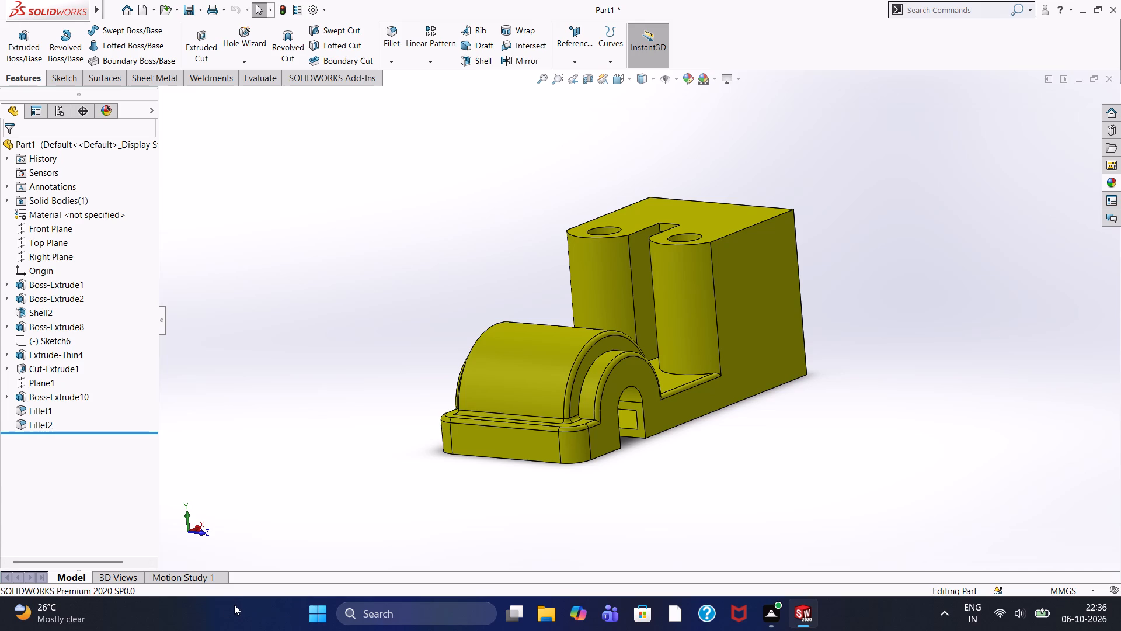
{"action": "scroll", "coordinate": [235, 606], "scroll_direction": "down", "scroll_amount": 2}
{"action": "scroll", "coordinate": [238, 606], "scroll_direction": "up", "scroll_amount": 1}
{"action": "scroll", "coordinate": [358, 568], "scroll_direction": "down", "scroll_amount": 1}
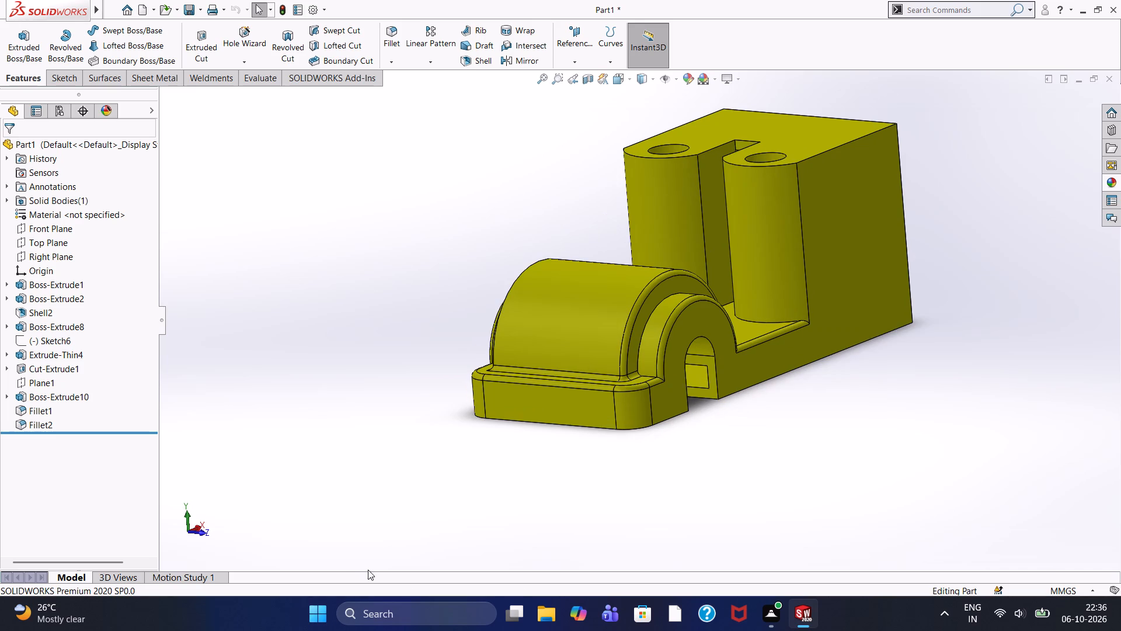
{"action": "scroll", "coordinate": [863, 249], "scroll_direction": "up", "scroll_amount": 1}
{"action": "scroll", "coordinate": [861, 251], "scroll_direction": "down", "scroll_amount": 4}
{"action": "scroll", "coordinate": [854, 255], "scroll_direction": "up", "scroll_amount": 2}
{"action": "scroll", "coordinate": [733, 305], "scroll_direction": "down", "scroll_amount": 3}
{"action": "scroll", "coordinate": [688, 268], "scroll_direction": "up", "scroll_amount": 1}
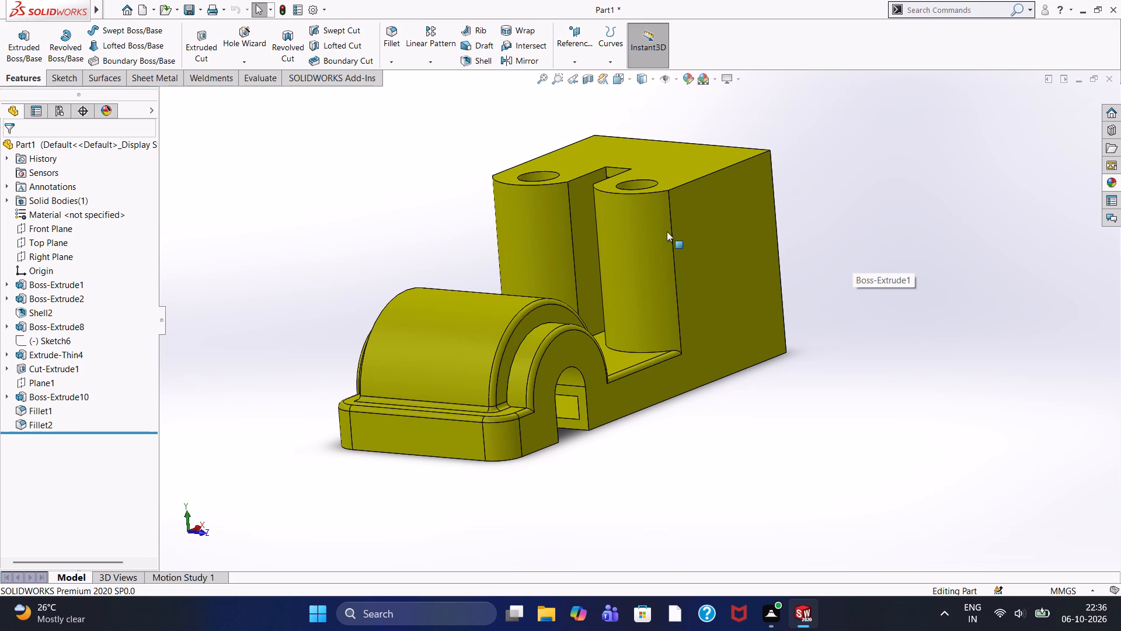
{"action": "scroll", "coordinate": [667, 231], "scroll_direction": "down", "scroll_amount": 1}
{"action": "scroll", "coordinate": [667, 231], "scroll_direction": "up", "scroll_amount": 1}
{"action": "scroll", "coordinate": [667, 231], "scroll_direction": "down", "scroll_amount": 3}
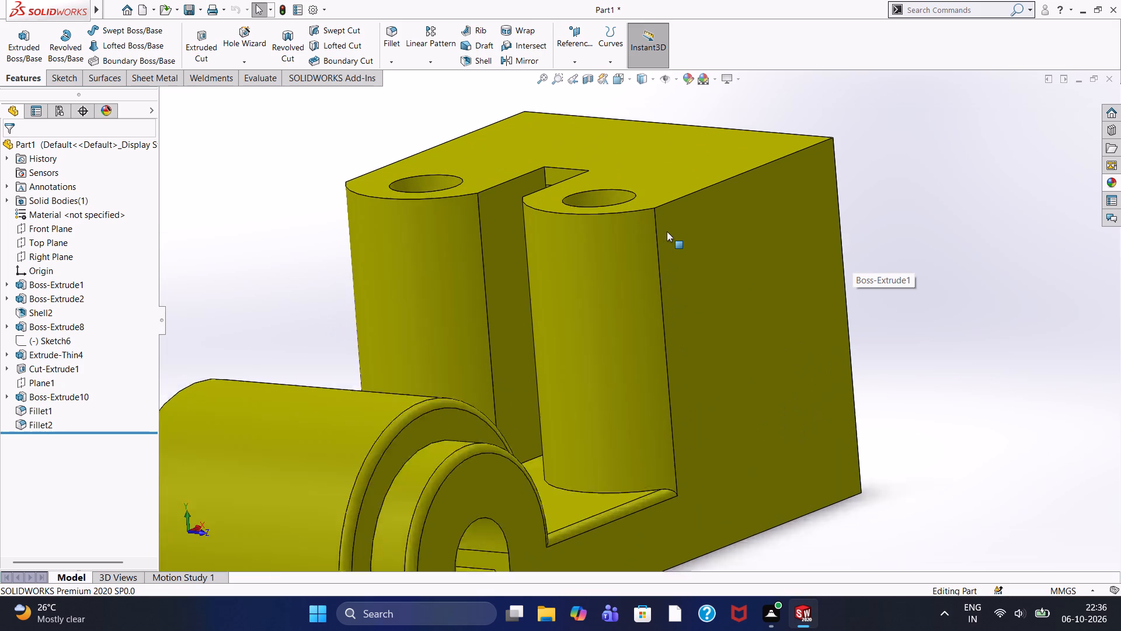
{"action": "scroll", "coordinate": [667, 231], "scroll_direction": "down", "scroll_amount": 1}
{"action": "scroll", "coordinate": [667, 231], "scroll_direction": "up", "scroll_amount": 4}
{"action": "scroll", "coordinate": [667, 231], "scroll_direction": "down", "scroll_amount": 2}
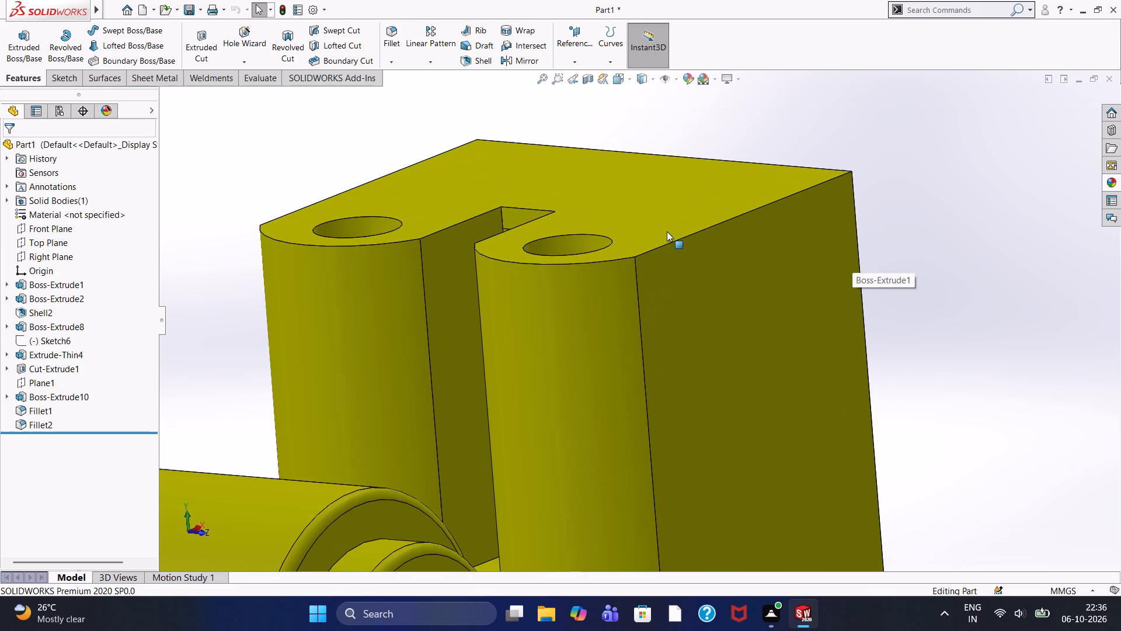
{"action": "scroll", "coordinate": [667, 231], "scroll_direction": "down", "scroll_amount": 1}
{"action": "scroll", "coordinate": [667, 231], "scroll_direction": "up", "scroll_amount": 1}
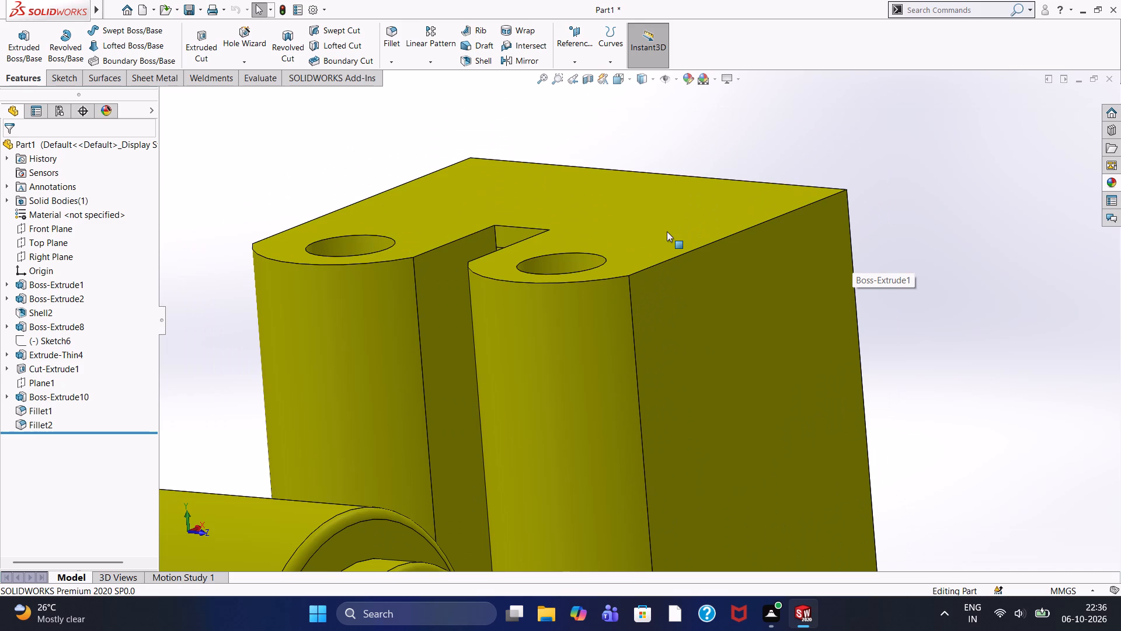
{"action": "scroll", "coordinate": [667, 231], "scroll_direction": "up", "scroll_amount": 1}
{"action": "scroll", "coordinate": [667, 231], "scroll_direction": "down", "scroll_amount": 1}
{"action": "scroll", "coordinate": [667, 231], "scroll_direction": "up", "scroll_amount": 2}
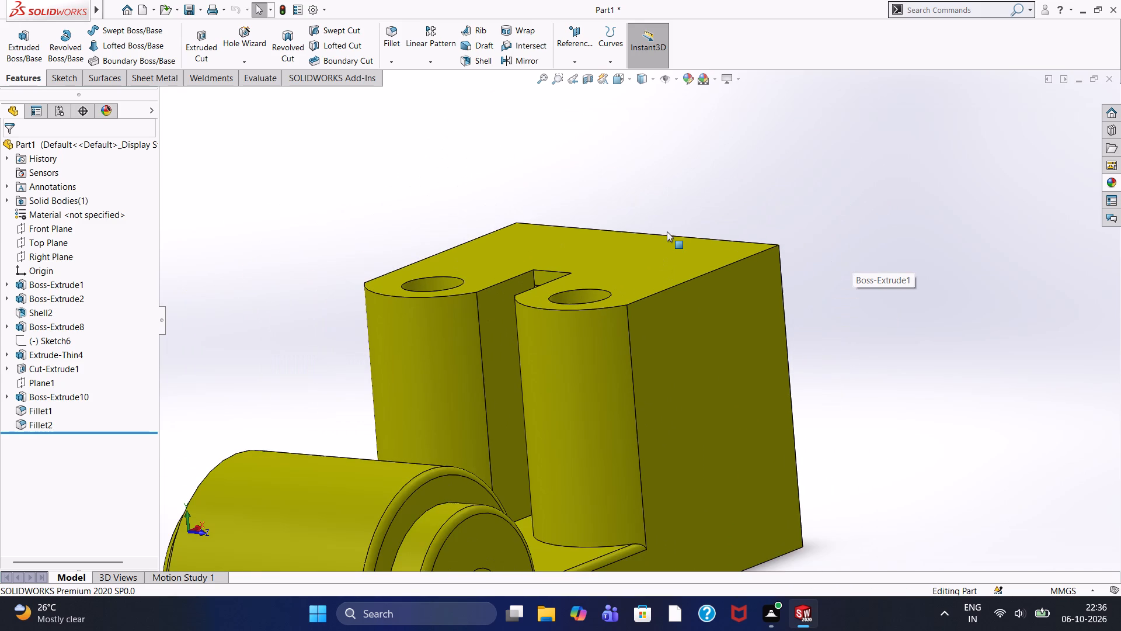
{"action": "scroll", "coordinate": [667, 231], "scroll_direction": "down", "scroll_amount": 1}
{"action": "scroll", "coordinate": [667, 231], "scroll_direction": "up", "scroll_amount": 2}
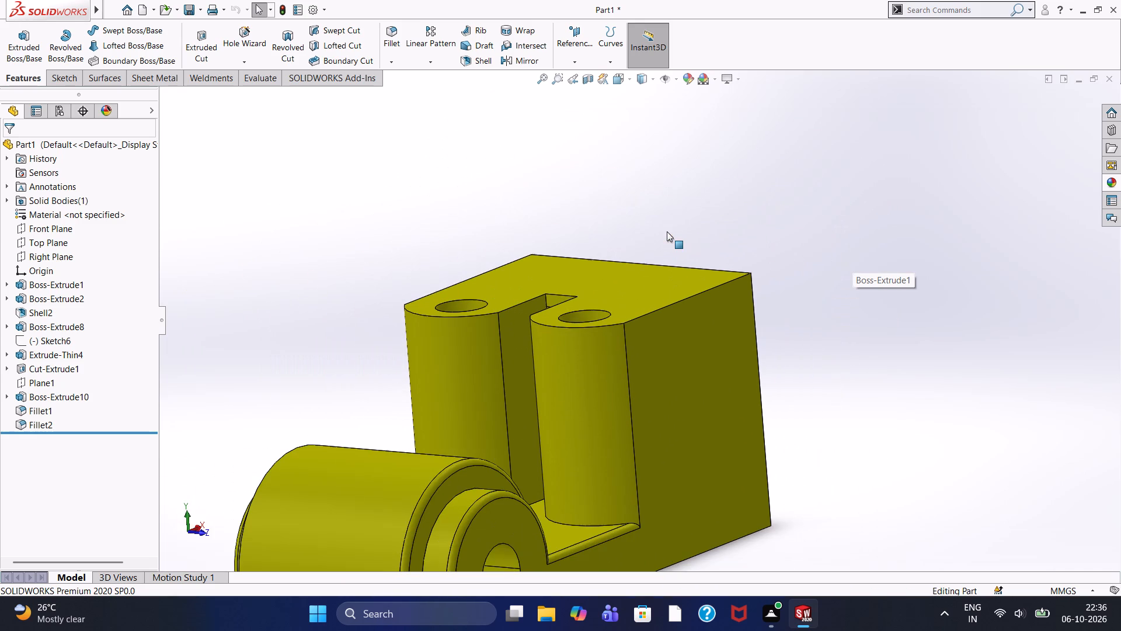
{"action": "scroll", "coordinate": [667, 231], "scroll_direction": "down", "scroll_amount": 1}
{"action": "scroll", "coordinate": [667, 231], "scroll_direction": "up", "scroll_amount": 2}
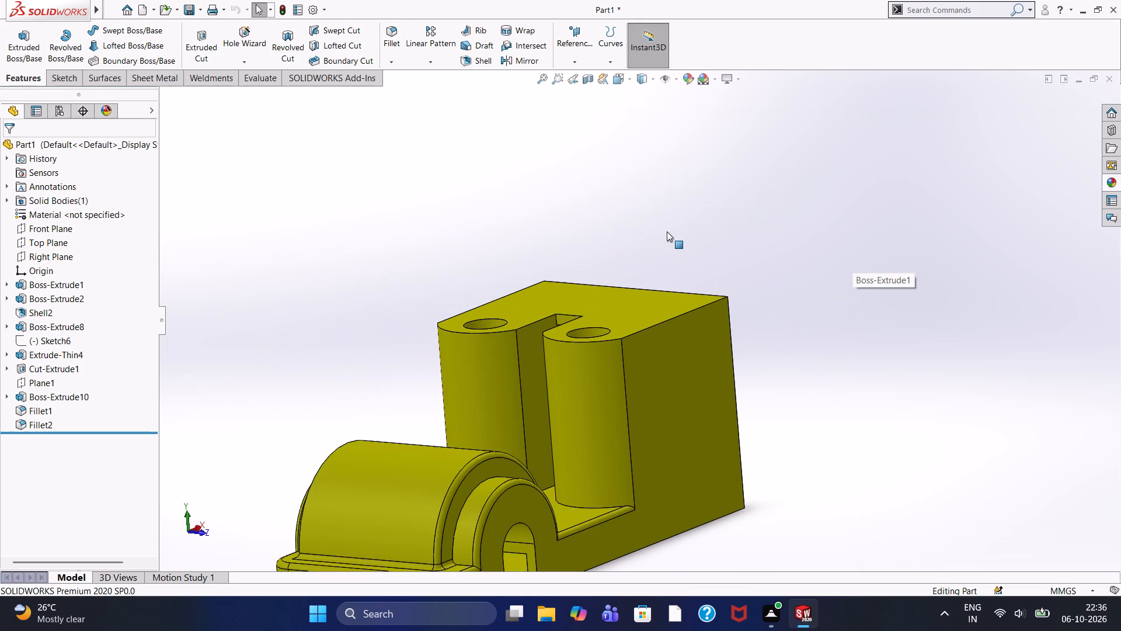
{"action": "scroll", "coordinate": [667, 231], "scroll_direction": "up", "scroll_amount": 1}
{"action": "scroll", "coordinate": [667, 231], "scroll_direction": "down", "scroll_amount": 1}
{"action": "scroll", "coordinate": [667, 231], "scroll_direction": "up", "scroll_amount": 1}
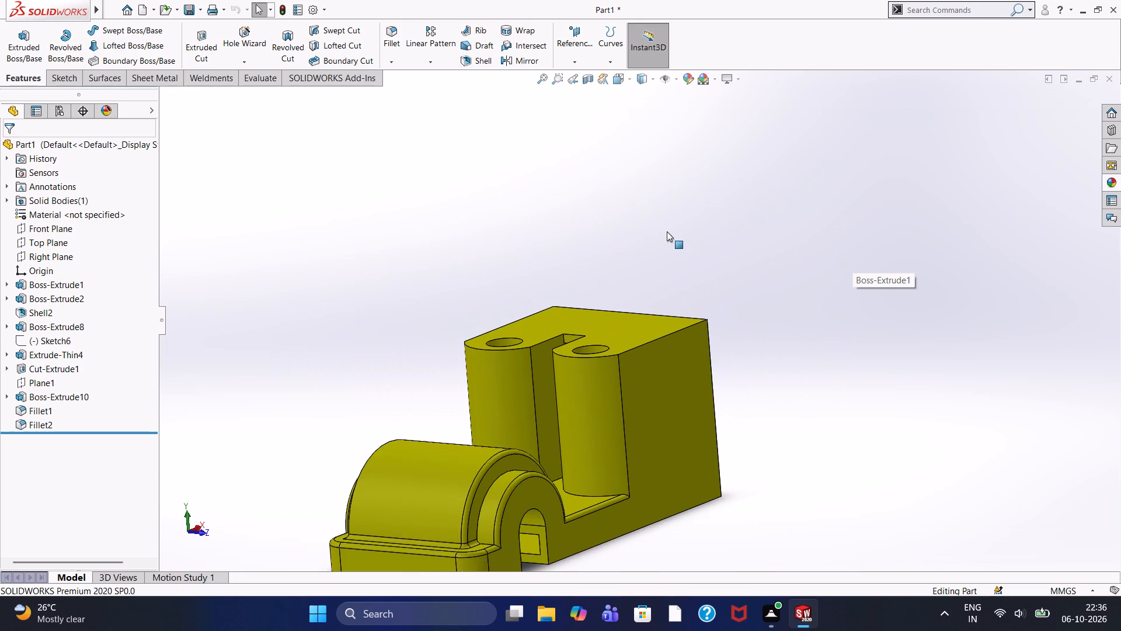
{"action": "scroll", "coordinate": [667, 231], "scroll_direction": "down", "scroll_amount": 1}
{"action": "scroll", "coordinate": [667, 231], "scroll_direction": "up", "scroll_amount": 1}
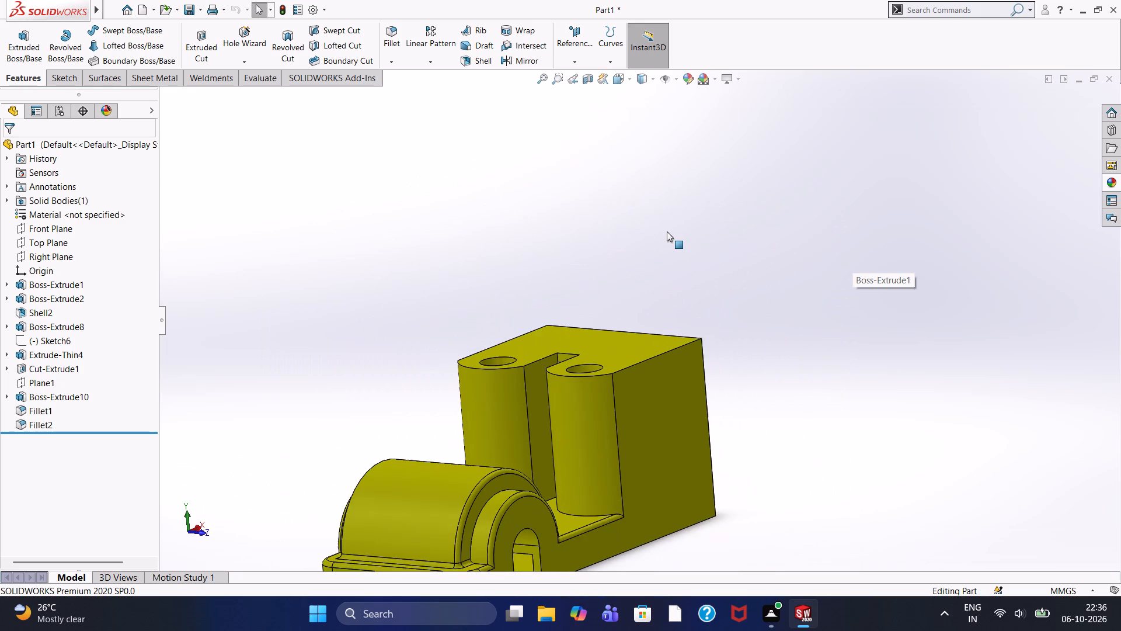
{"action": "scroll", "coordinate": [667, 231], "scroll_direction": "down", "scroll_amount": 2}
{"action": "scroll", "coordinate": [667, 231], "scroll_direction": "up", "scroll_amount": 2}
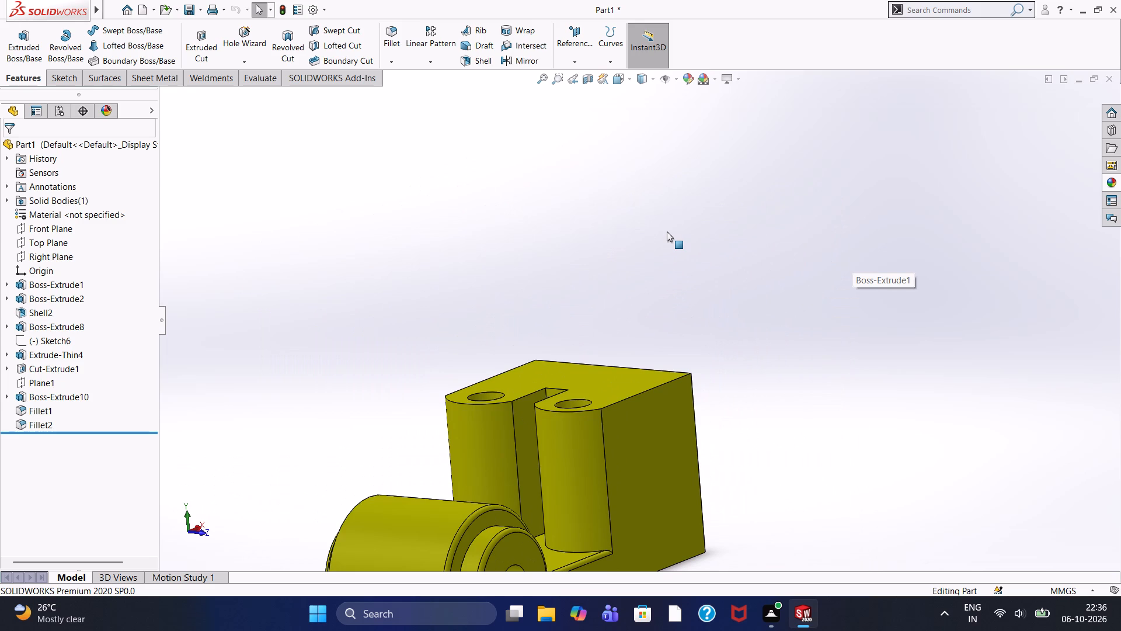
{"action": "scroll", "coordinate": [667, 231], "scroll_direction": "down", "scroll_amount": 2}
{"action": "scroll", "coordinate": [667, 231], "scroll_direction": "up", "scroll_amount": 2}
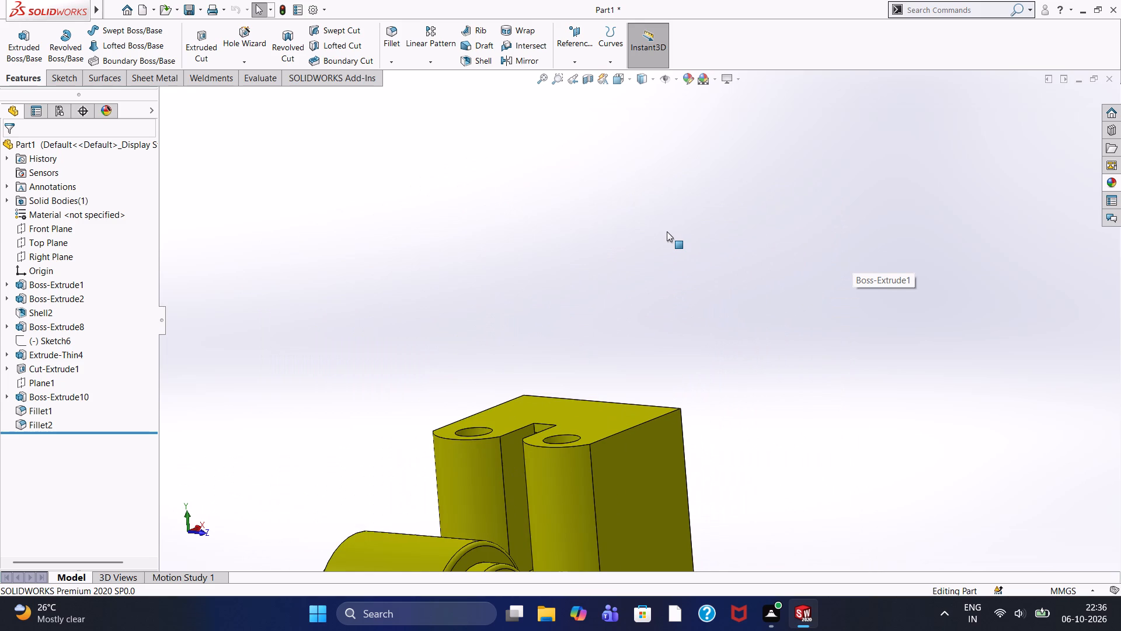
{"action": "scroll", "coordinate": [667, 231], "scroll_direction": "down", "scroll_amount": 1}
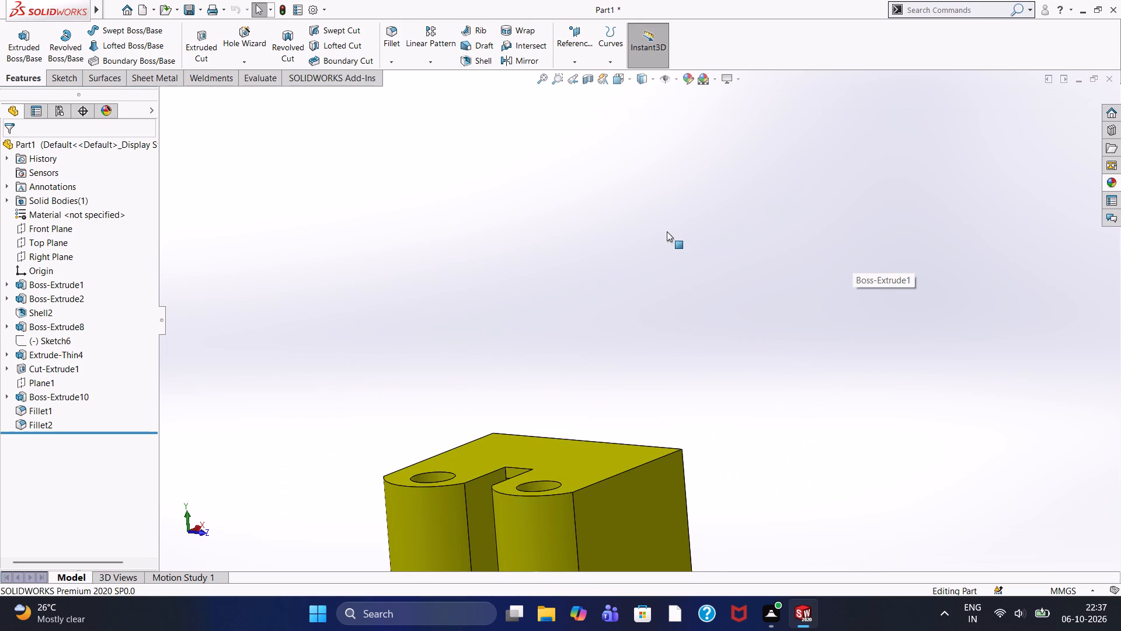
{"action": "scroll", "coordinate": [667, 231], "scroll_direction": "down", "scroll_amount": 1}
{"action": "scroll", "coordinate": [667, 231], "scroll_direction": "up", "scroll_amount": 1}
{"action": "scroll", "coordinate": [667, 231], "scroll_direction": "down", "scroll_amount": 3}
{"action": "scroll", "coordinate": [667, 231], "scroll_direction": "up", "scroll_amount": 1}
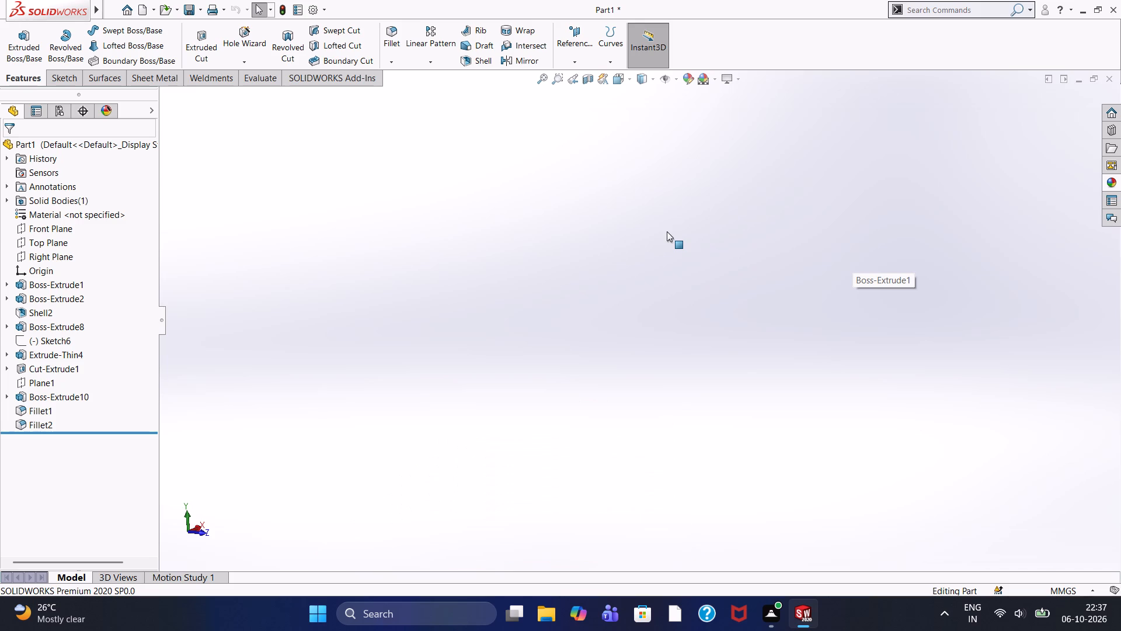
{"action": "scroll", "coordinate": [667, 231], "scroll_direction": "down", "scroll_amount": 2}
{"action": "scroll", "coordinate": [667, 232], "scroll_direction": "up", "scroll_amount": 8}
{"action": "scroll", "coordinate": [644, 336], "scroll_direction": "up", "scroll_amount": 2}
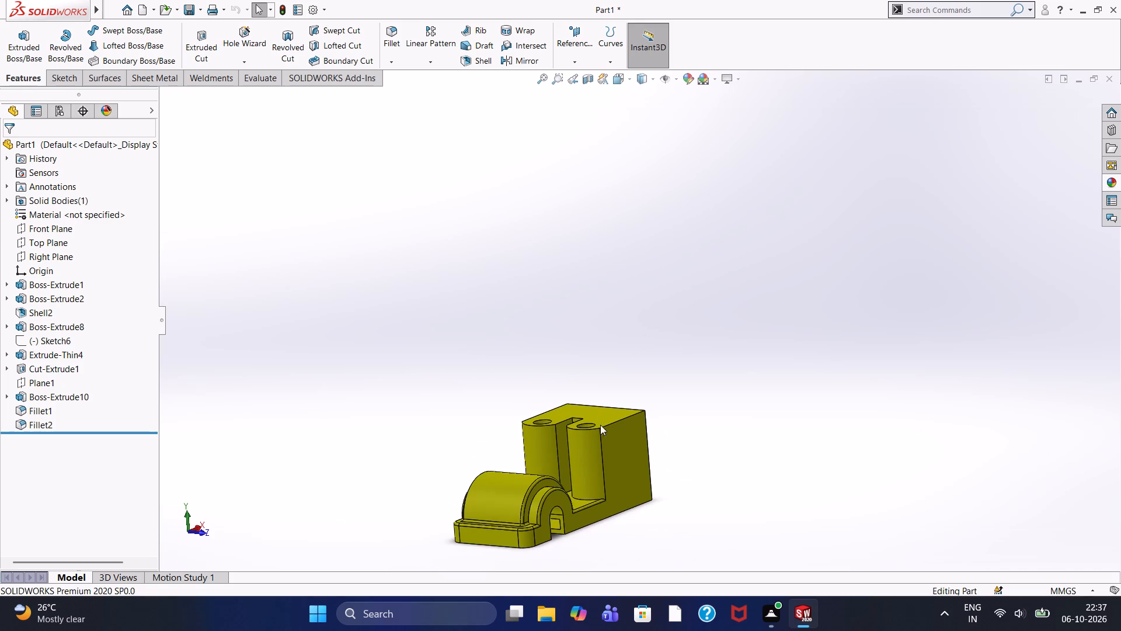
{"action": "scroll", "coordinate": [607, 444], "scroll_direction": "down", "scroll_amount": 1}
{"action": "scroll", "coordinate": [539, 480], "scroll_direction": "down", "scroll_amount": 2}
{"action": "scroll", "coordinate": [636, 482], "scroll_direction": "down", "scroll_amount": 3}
Start another fillet on the part, with the arch side and the holed lugs in view.
{"action": "middle_click_drag", "start_coordinate": [636, 482], "coordinate": [603, 480]}
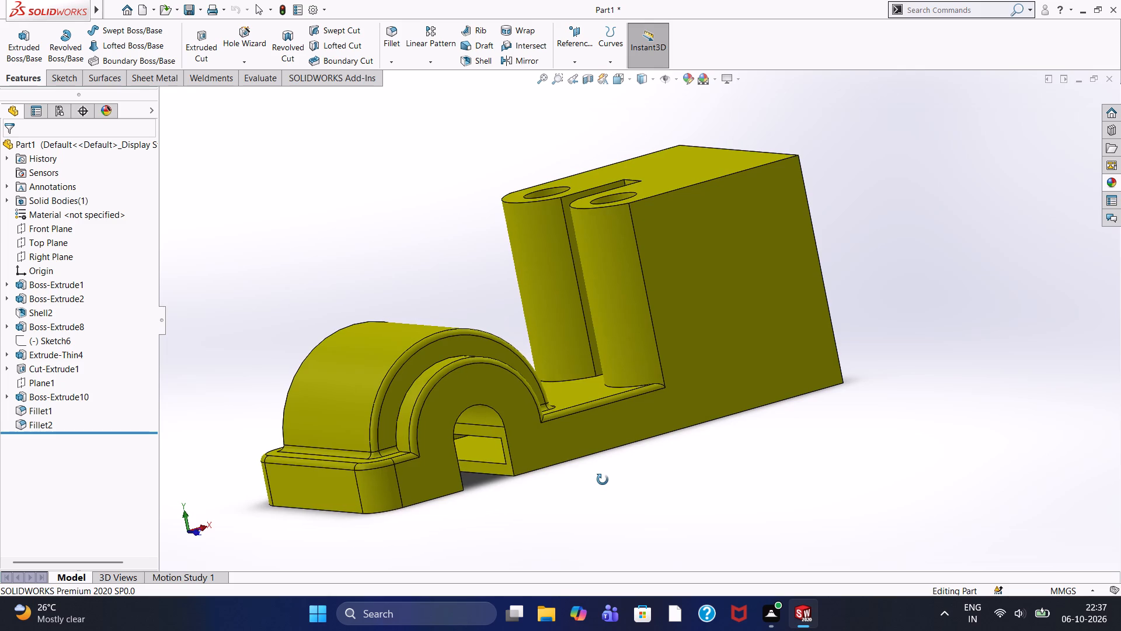
{"action": "middle_click_drag", "start_coordinate": [603, 480], "coordinate": [595, 495]}
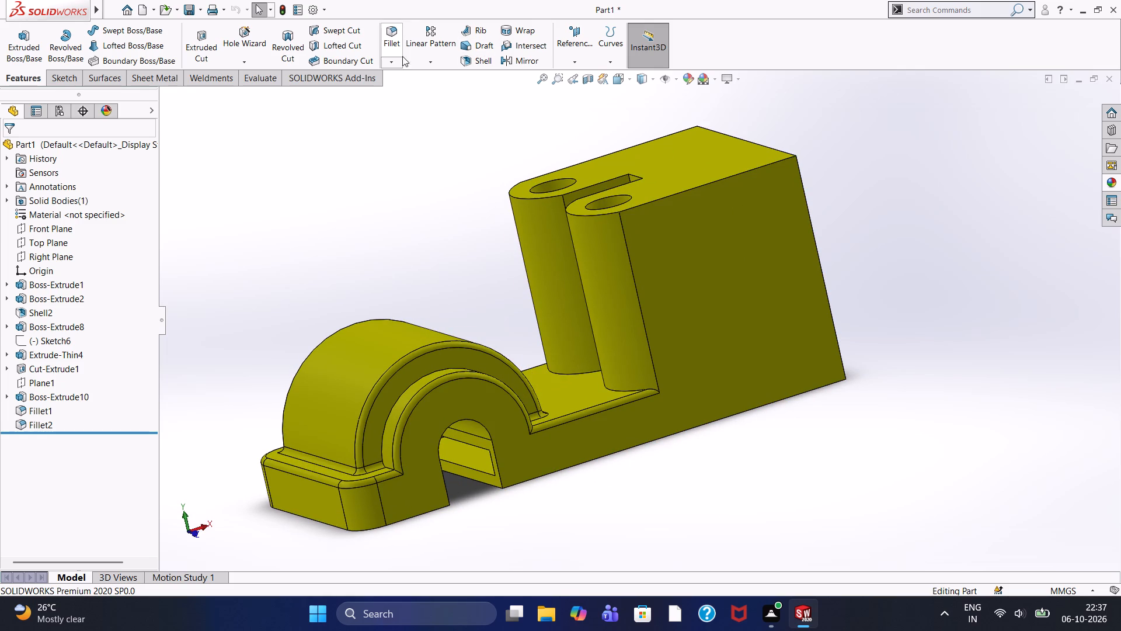
{"action": "left_click", "coordinate": [397, 36]}
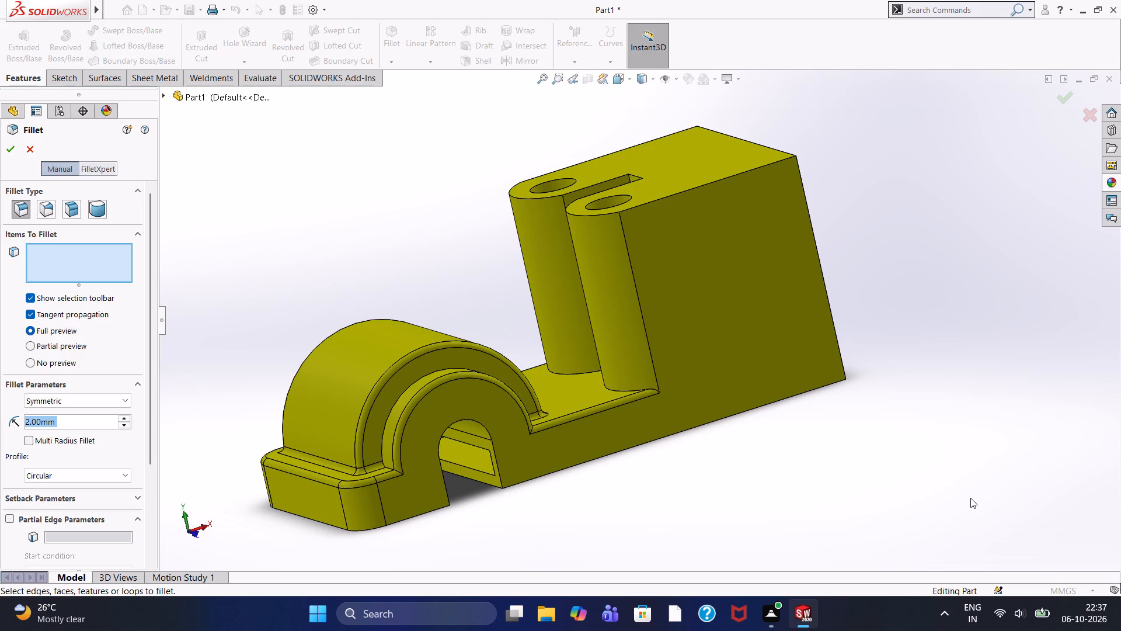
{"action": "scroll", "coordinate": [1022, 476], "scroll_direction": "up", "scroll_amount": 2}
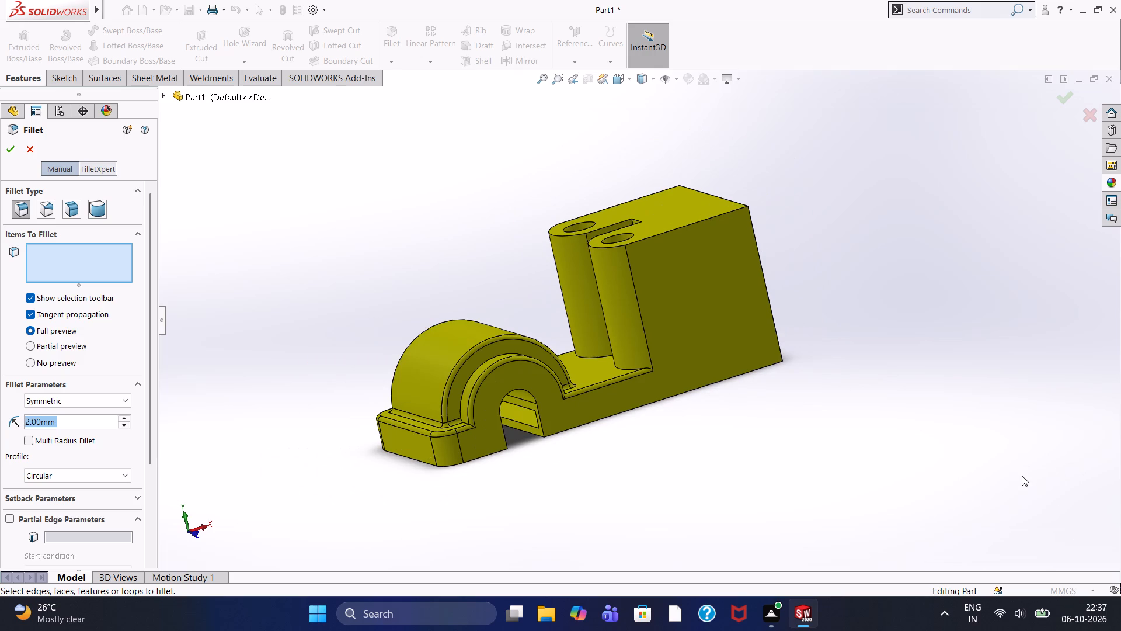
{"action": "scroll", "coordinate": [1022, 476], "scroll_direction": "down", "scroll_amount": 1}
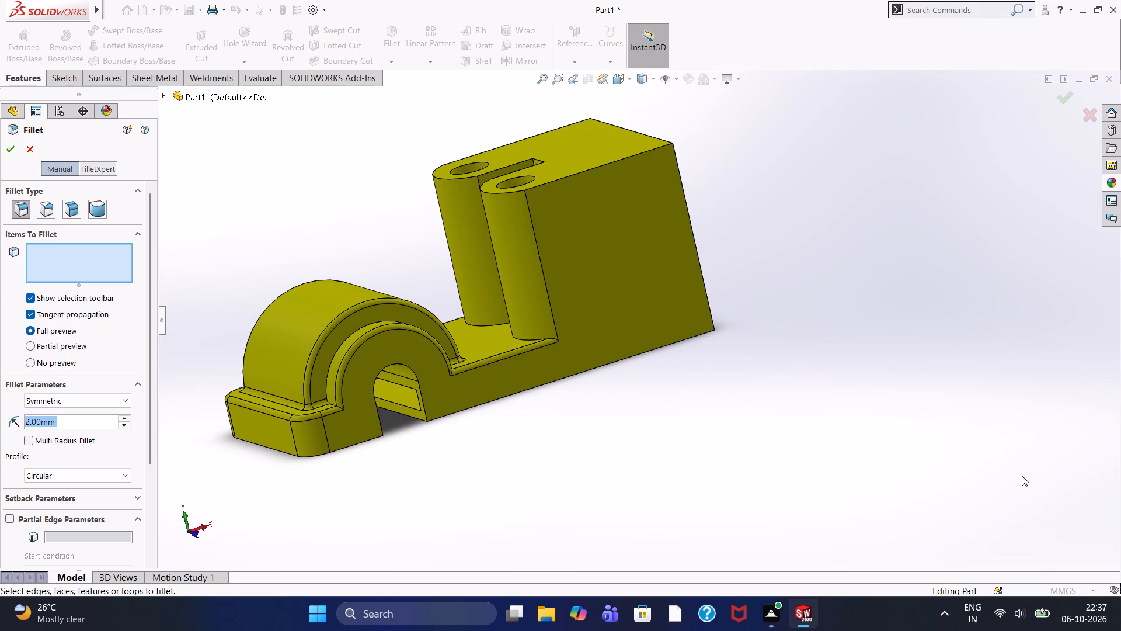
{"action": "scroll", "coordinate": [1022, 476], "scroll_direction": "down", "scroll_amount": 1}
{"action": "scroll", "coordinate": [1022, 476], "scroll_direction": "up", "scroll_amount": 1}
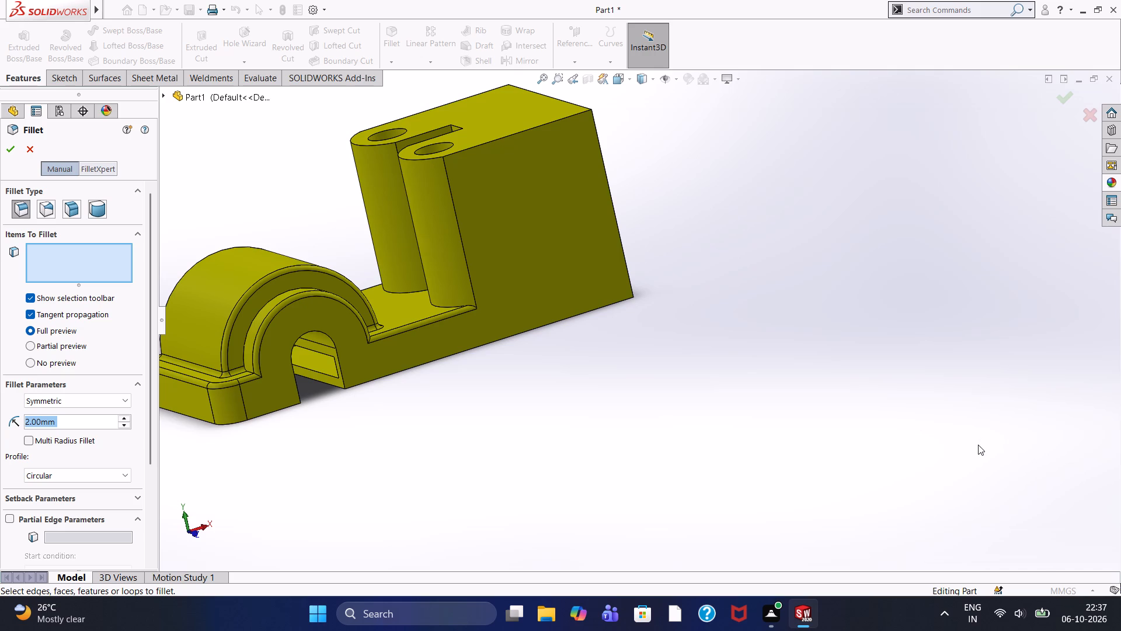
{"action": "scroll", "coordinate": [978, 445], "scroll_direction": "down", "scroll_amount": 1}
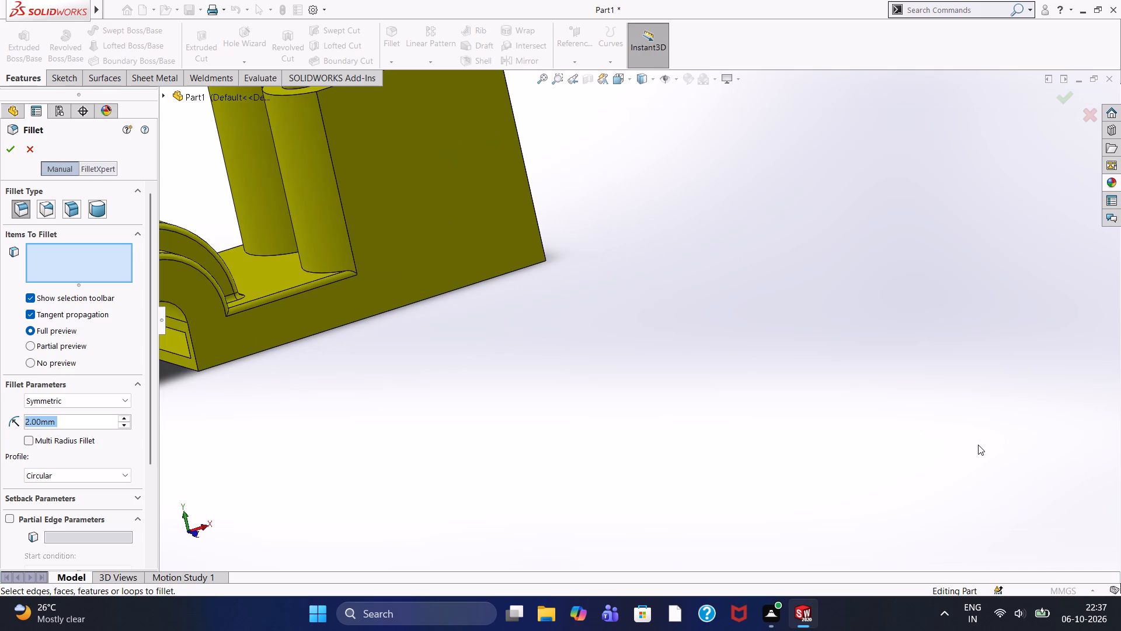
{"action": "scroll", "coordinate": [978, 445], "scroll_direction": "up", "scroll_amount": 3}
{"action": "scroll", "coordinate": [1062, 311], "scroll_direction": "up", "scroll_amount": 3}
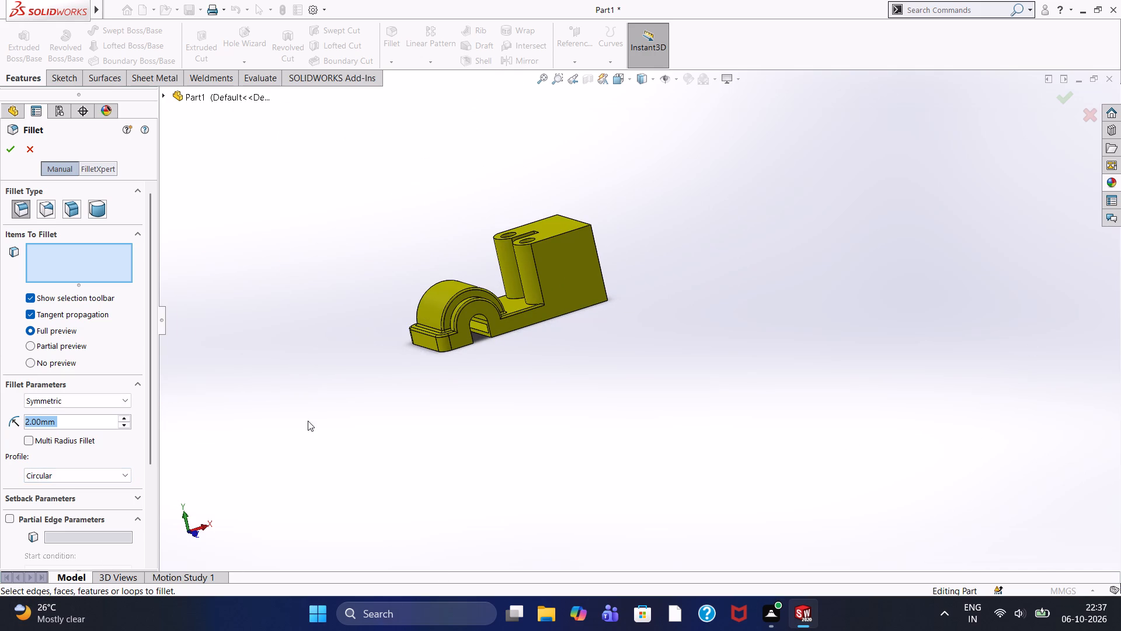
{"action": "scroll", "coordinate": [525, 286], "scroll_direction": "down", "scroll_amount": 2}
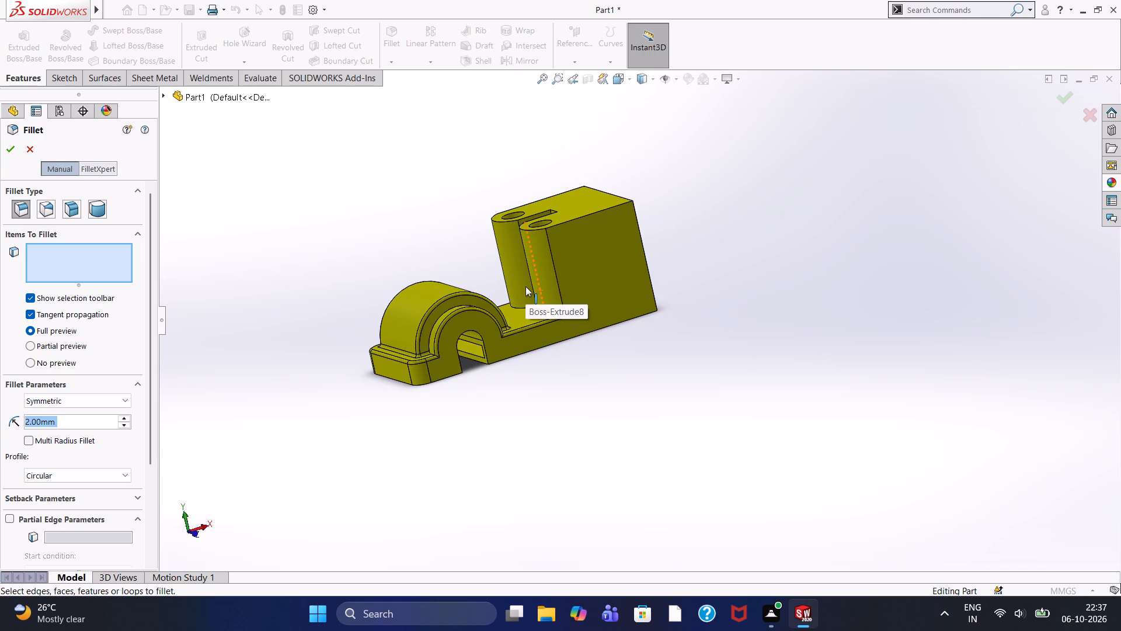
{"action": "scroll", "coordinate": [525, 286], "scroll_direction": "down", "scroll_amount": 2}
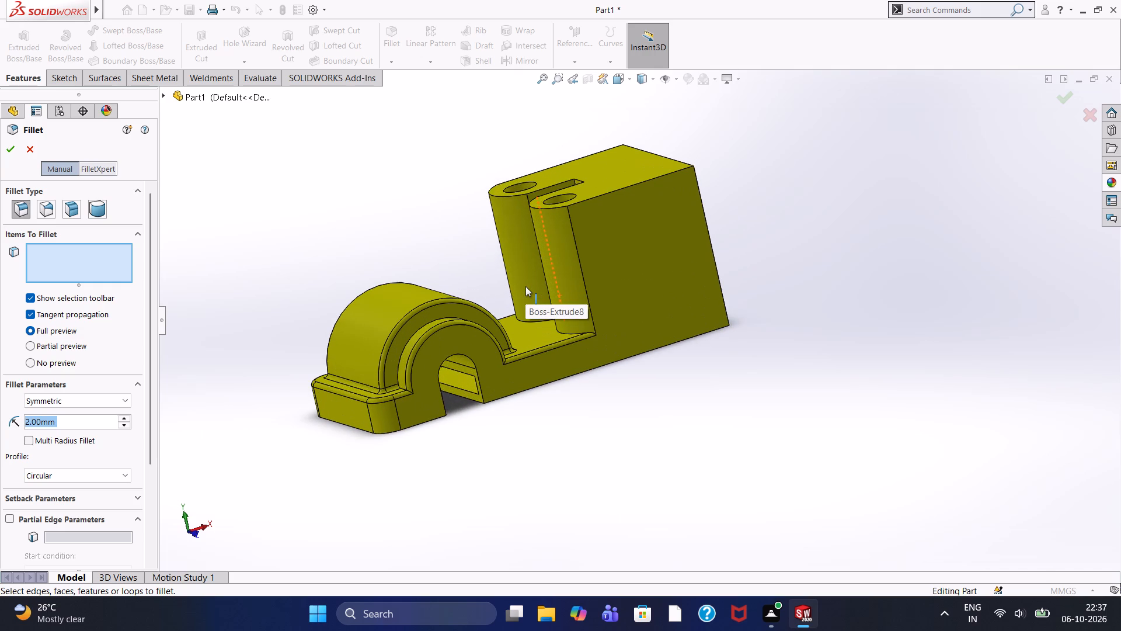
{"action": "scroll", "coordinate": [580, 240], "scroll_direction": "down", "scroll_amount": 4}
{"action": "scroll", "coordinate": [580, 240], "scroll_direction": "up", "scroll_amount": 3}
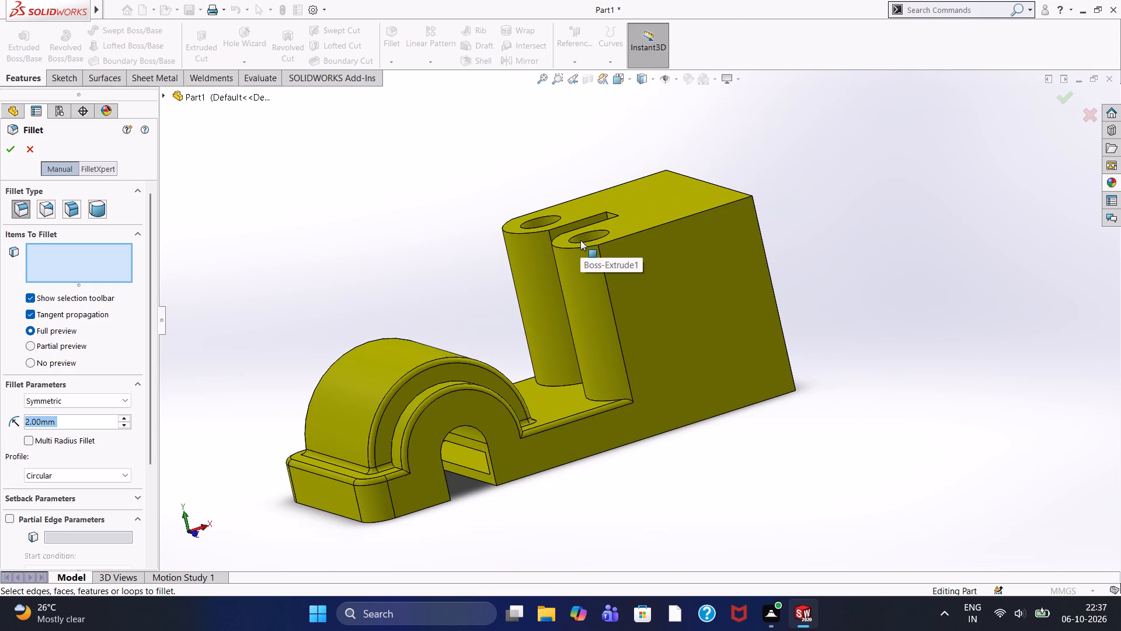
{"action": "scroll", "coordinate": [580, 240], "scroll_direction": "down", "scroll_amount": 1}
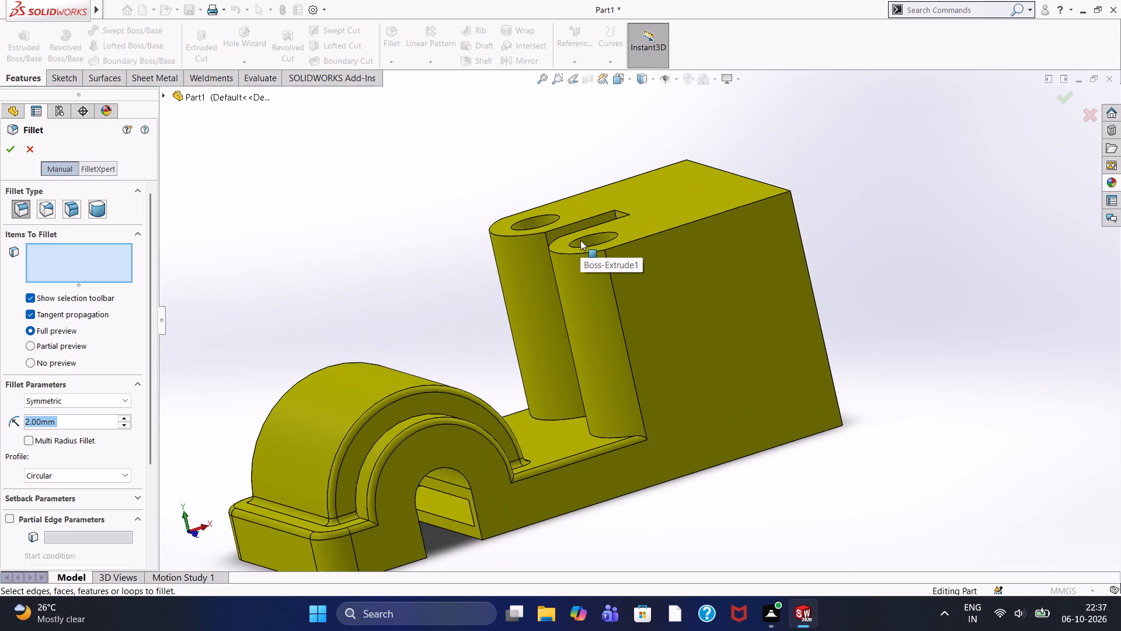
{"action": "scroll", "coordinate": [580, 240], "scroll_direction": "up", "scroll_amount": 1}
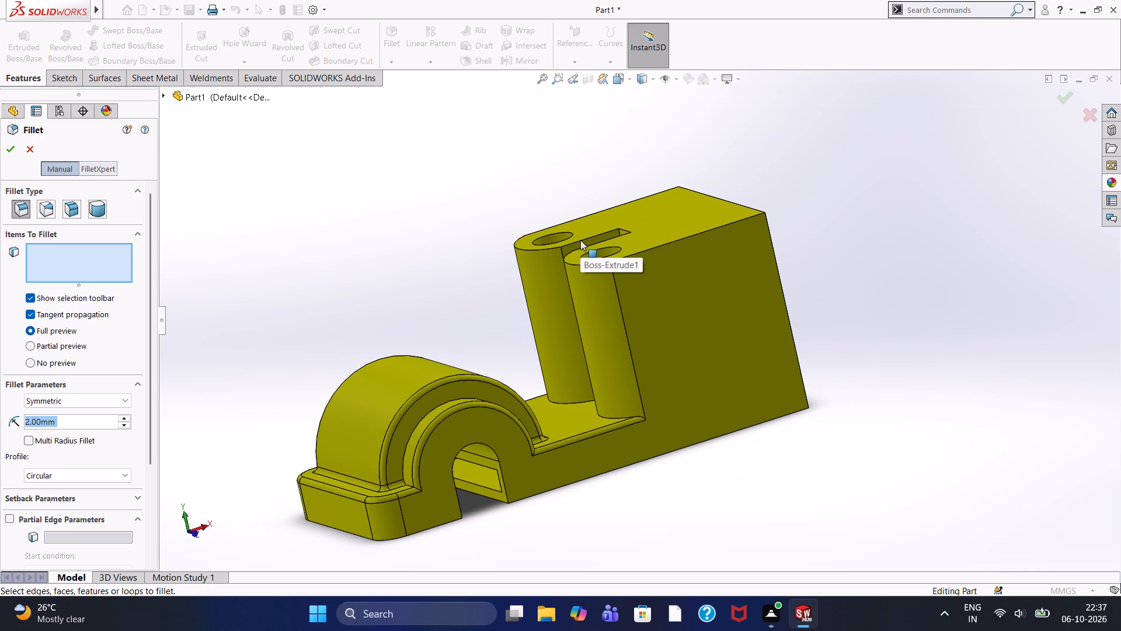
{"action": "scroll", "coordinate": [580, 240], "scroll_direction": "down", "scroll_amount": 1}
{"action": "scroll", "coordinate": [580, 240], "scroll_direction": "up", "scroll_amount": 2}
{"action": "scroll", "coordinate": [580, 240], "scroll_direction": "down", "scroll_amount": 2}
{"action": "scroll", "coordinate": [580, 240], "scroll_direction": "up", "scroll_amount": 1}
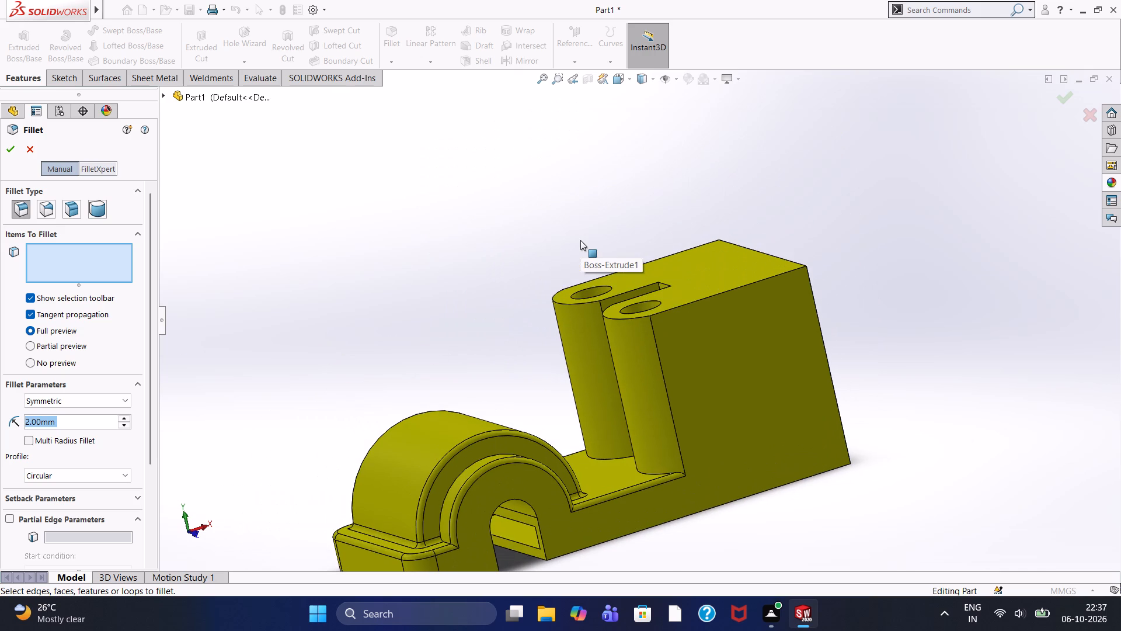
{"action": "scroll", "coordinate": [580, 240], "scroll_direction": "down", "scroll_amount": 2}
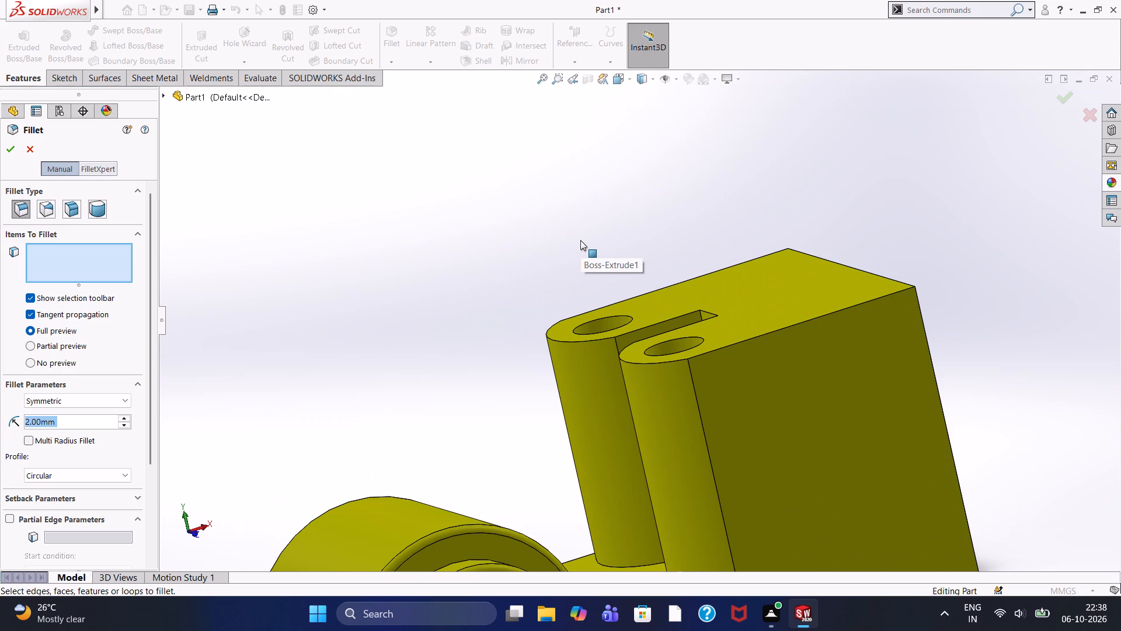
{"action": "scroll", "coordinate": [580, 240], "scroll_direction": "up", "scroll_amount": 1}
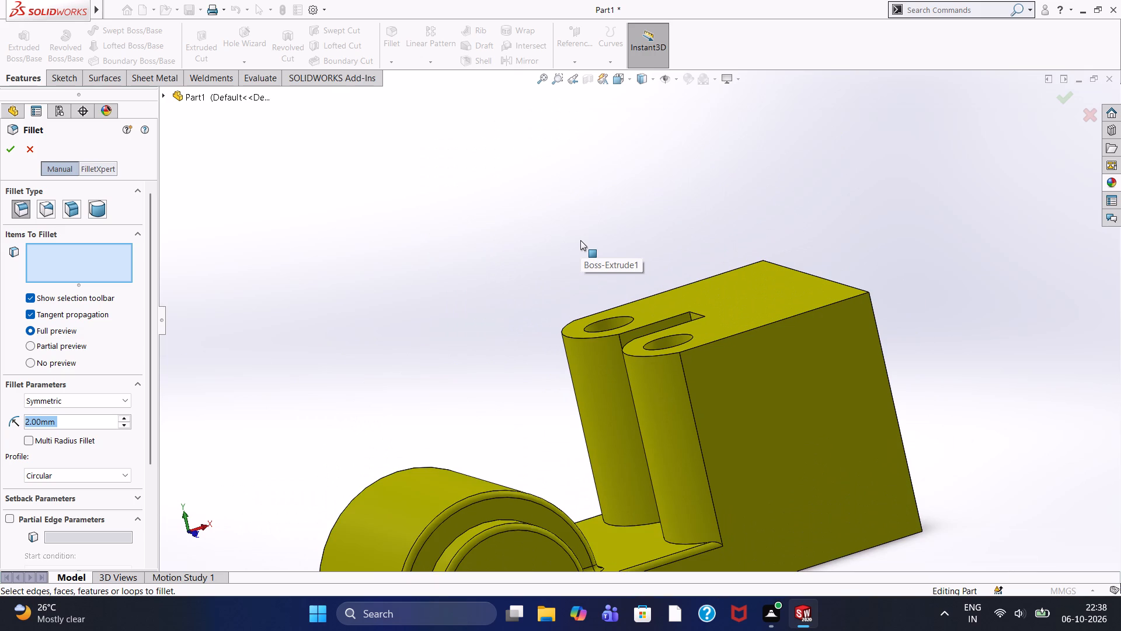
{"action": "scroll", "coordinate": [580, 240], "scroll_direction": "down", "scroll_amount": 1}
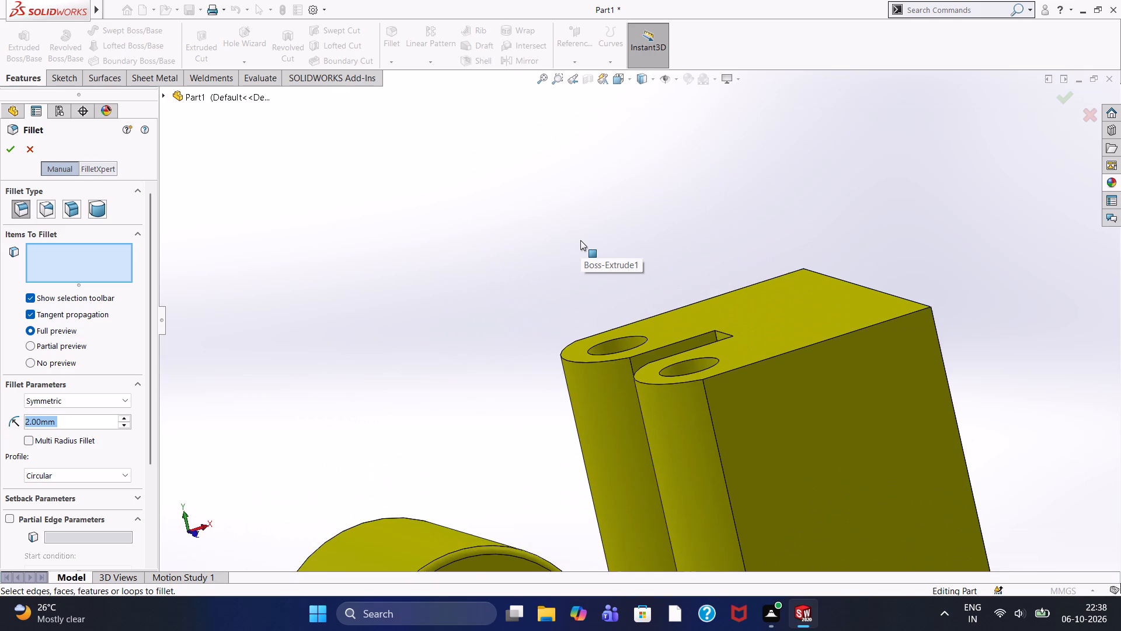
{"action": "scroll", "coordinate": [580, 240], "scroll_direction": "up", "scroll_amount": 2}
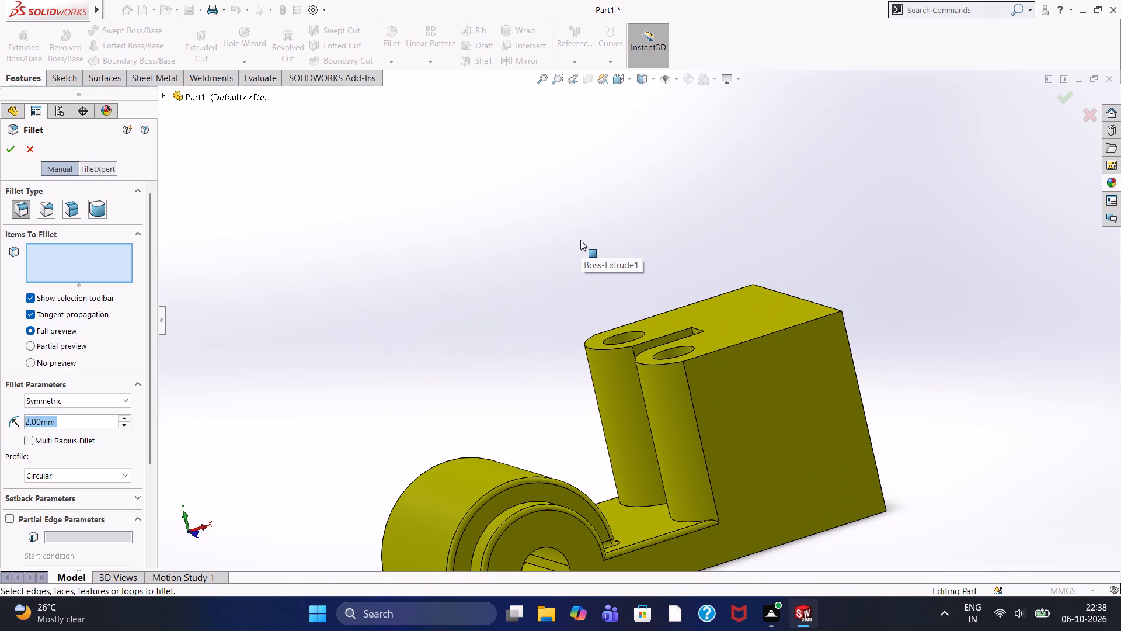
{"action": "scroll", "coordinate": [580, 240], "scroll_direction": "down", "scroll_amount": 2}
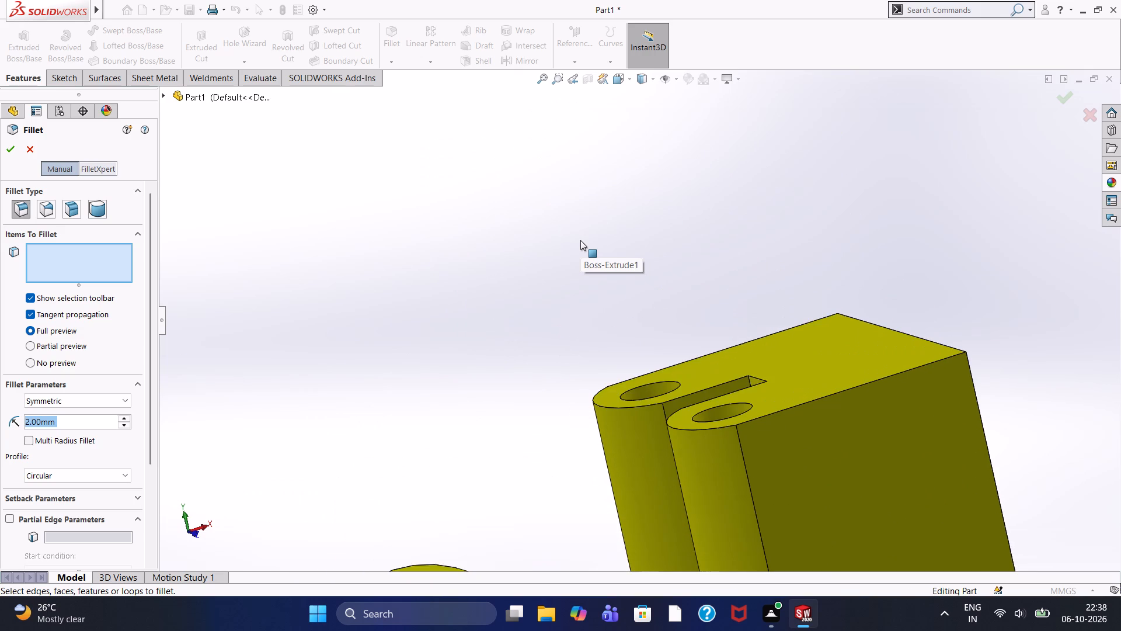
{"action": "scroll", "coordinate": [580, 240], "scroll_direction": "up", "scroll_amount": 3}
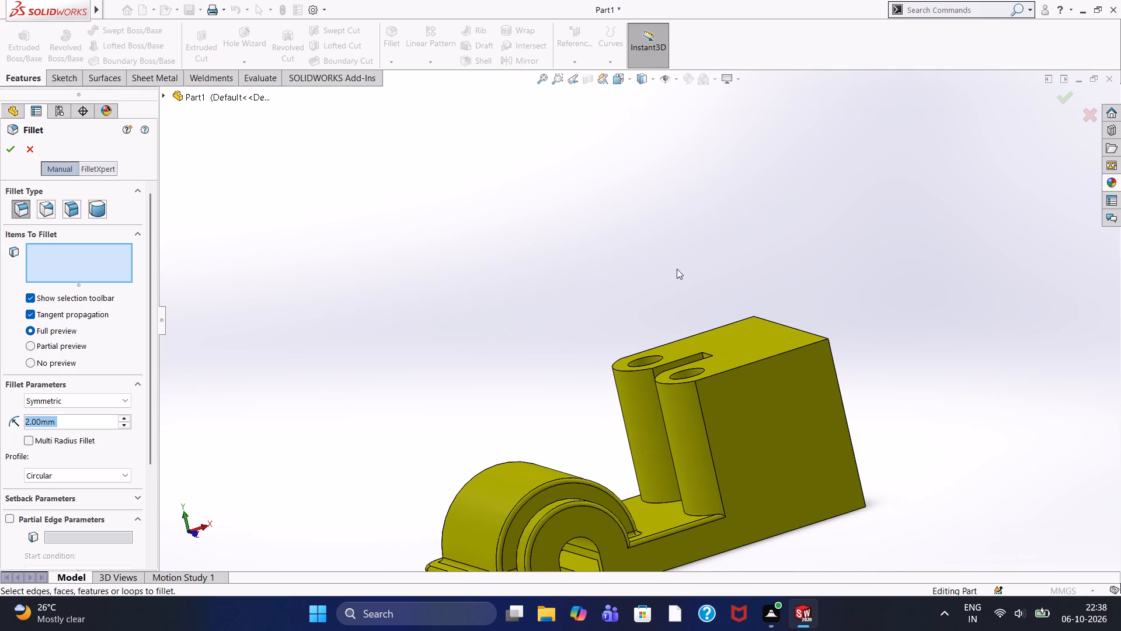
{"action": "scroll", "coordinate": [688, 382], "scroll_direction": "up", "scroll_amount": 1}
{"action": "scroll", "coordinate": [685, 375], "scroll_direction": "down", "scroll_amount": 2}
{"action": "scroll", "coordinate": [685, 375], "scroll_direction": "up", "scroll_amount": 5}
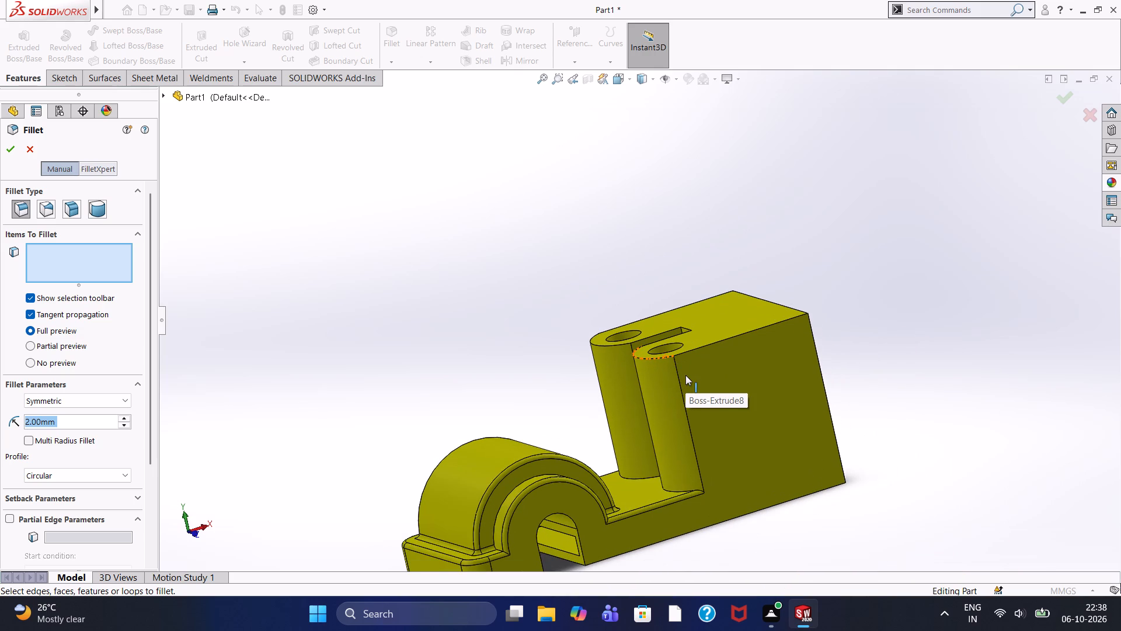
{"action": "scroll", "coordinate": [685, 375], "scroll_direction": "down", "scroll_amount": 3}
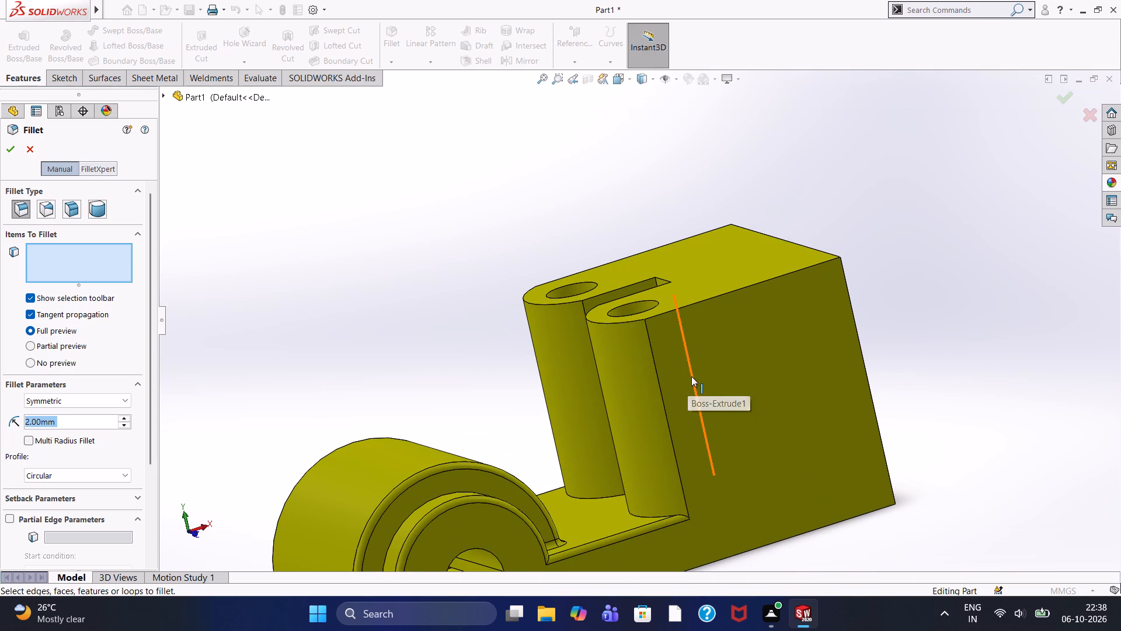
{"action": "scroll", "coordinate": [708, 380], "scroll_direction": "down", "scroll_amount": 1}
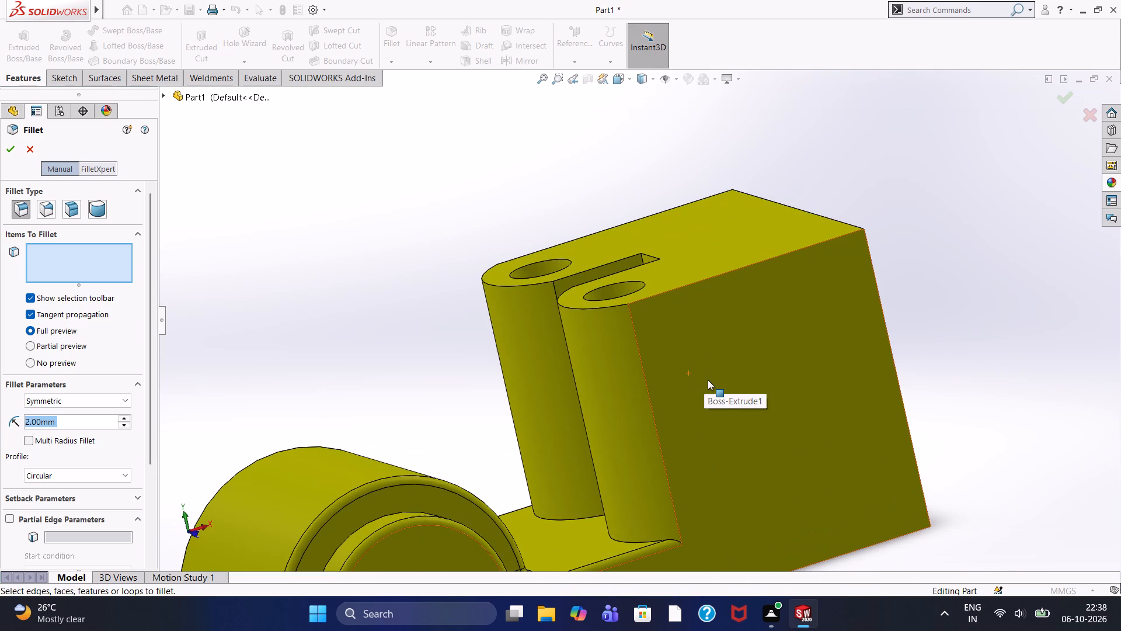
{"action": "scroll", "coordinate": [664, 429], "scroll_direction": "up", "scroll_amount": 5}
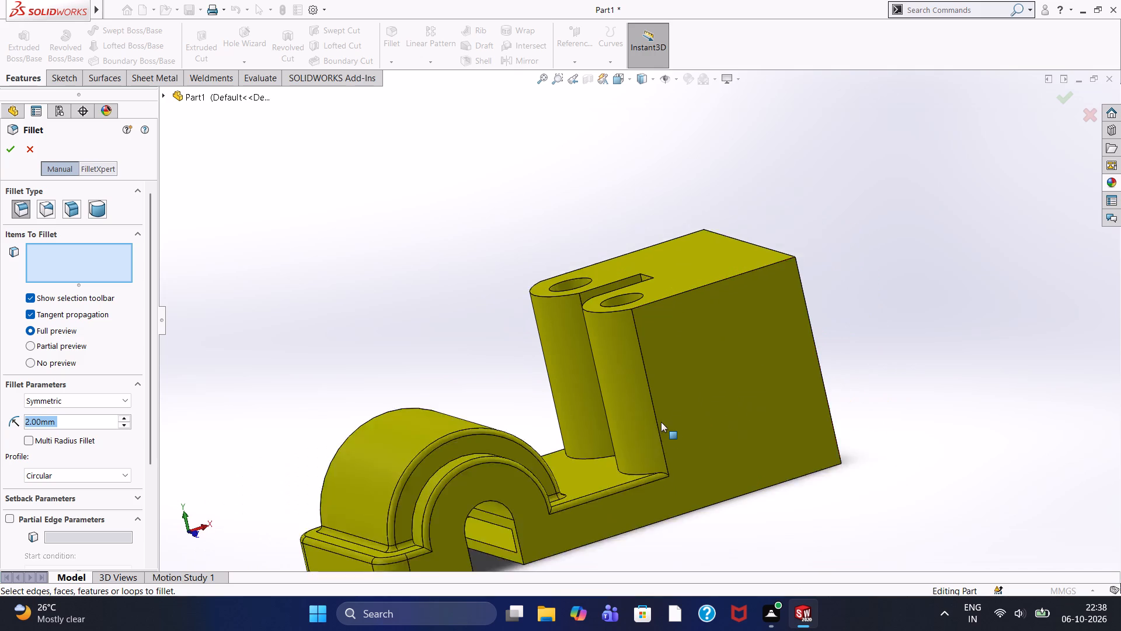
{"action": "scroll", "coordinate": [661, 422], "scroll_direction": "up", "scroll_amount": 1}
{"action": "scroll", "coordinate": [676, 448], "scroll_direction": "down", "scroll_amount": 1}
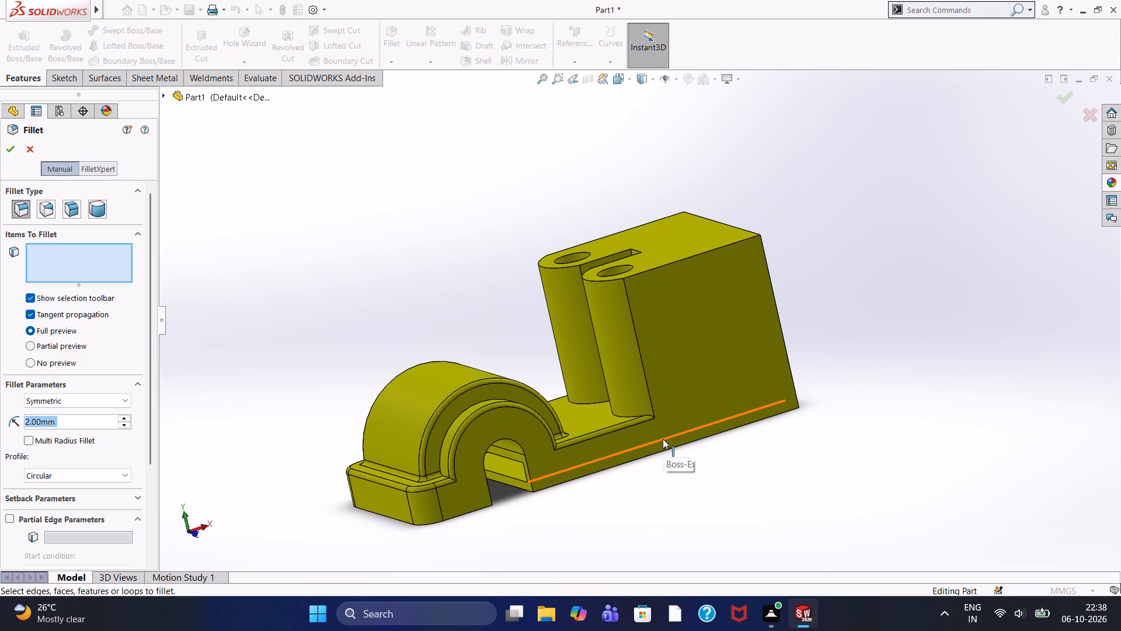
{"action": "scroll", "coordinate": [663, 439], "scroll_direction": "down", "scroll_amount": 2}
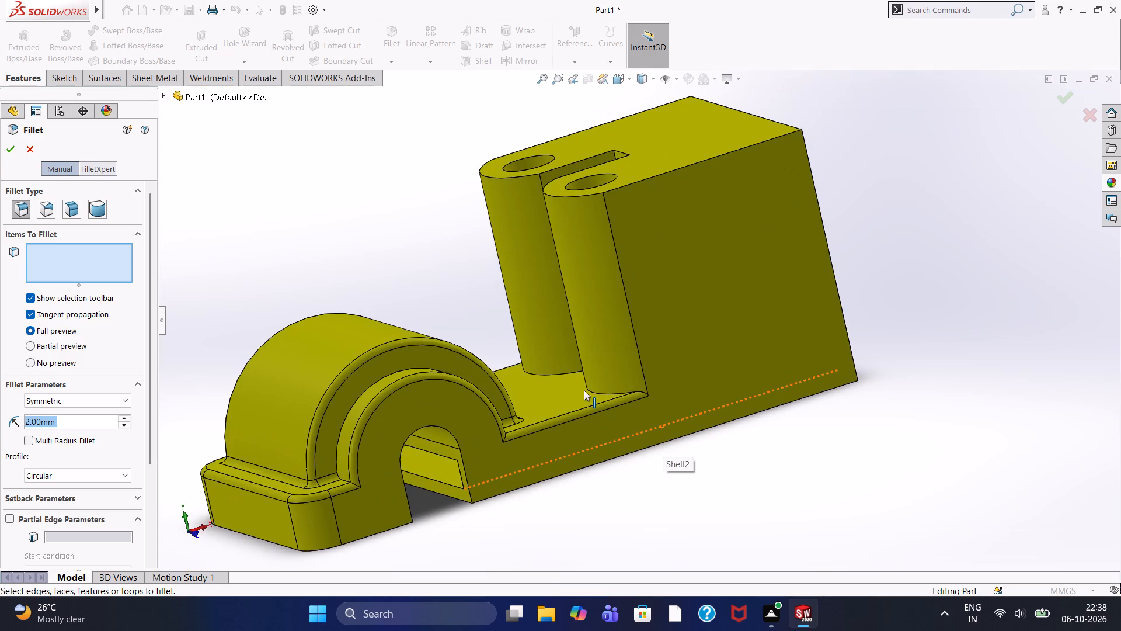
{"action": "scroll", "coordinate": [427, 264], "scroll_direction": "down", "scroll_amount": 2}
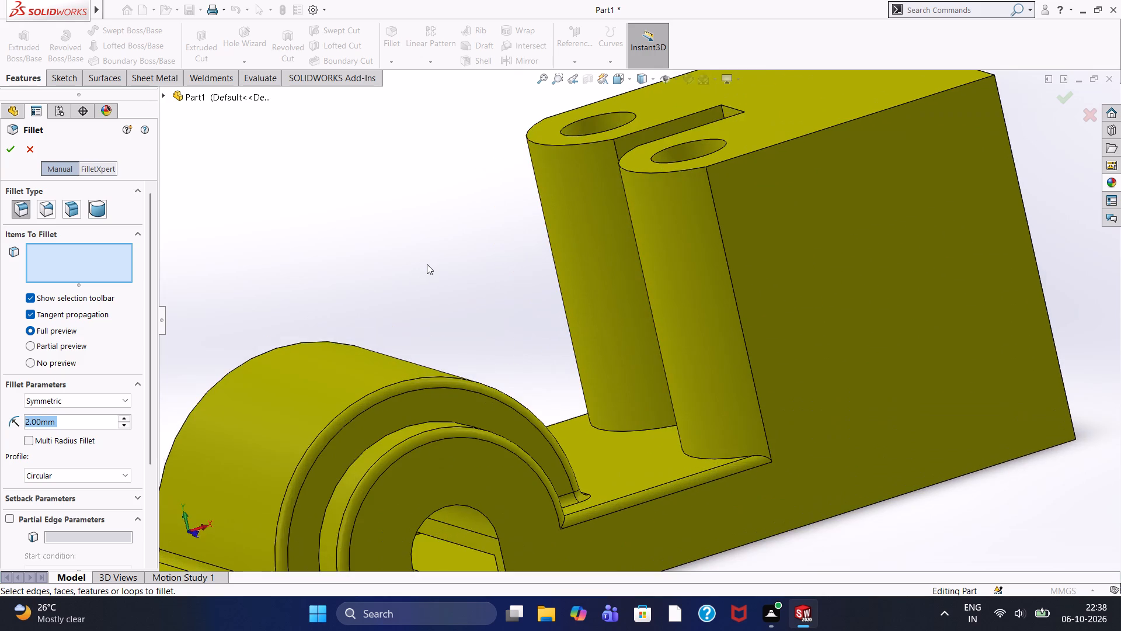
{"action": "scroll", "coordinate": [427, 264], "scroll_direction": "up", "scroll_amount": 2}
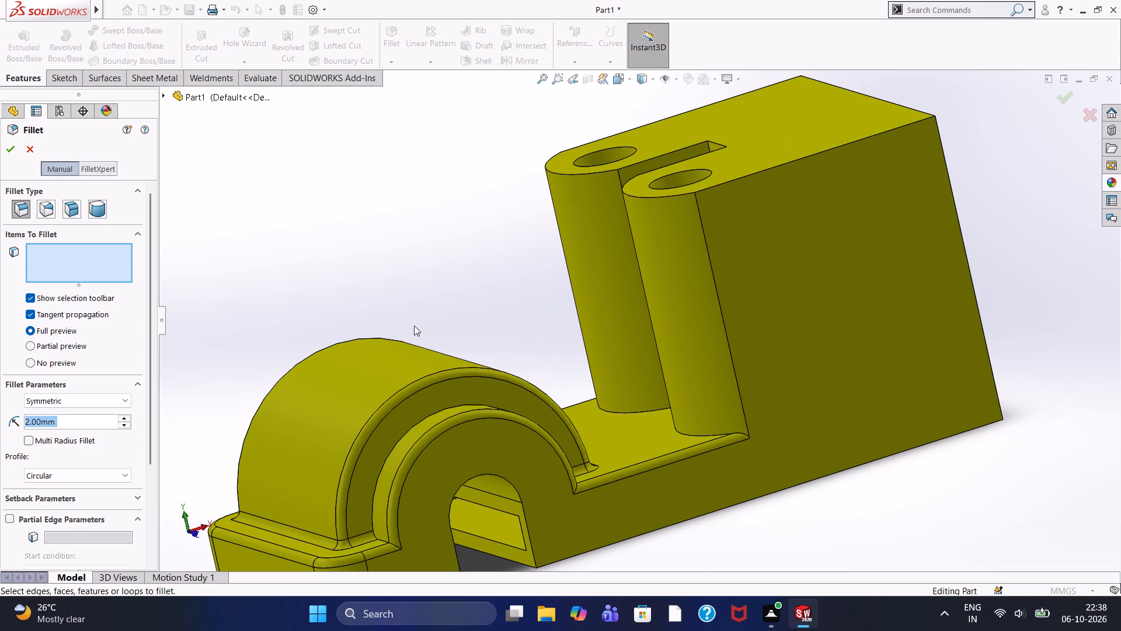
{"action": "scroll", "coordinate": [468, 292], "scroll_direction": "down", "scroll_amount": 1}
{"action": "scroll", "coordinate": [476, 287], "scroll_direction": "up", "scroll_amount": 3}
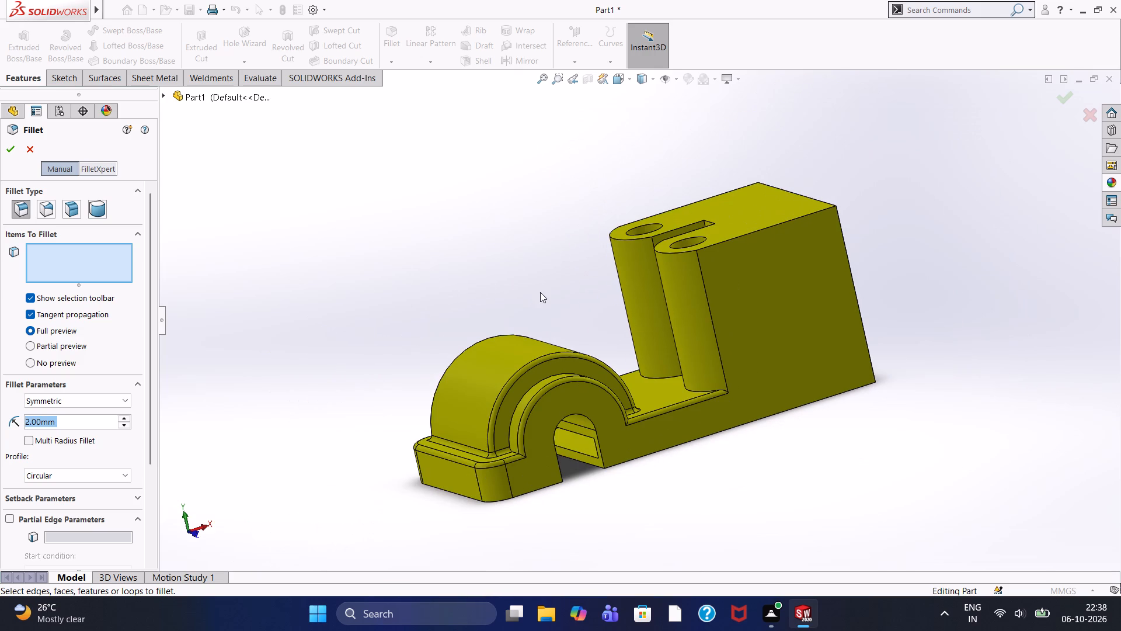
Apply a 2 mm symmetric fillet to the short top edge at the closed end of the slot between the holed lugs.
{"action": "middle_click_drag", "start_coordinate": [540, 290], "coordinate": [557, 255]}
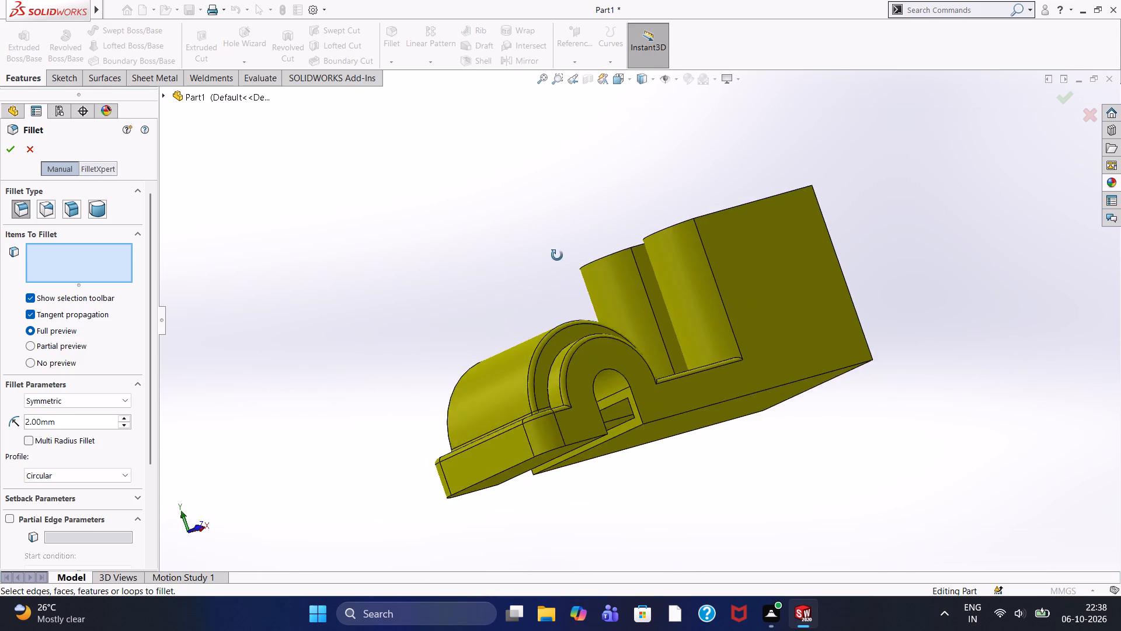
{"action": "middle_click_drag", "start_coordinate": [557, 255], "coordinate": [492, 308]}
{"action": "scroll", "coordinate": [536, 297], "scroll_direction": "down", "scroll_amount": 1}
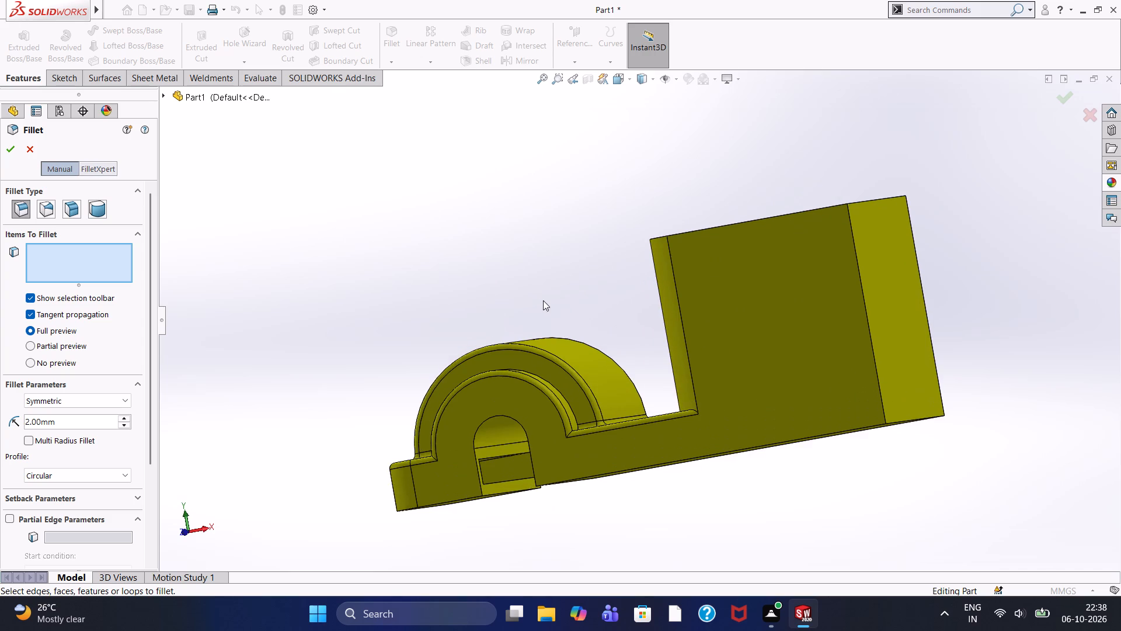
{"action": "scroll", "coordinate": [568, 291], "scroll_direction": "up", "scroll_amount": 2}
{"action": "middle_click_drag", "start_coordinate": [568, 291], "coordinate": [603, 286]}
{"action": "scroll", "coordinate": [603, 286], "scroll_direction": "up", "scroll_amount": 4}
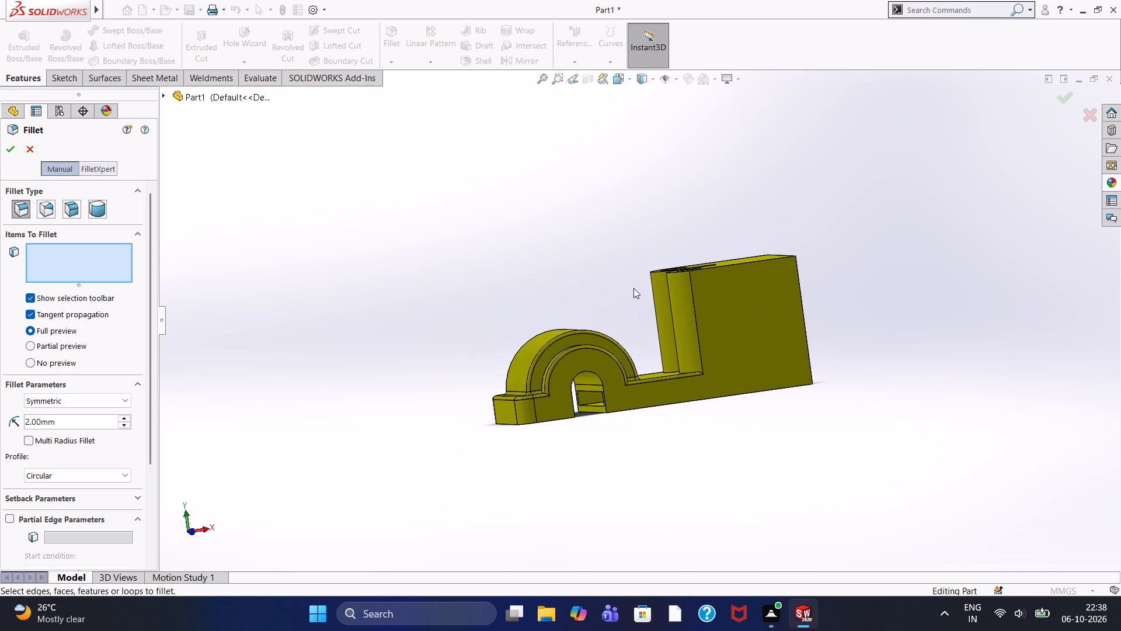
{"action": "middle_click_drag", "start_coordinate": [610, 268], "coordinate": [610, 285]}
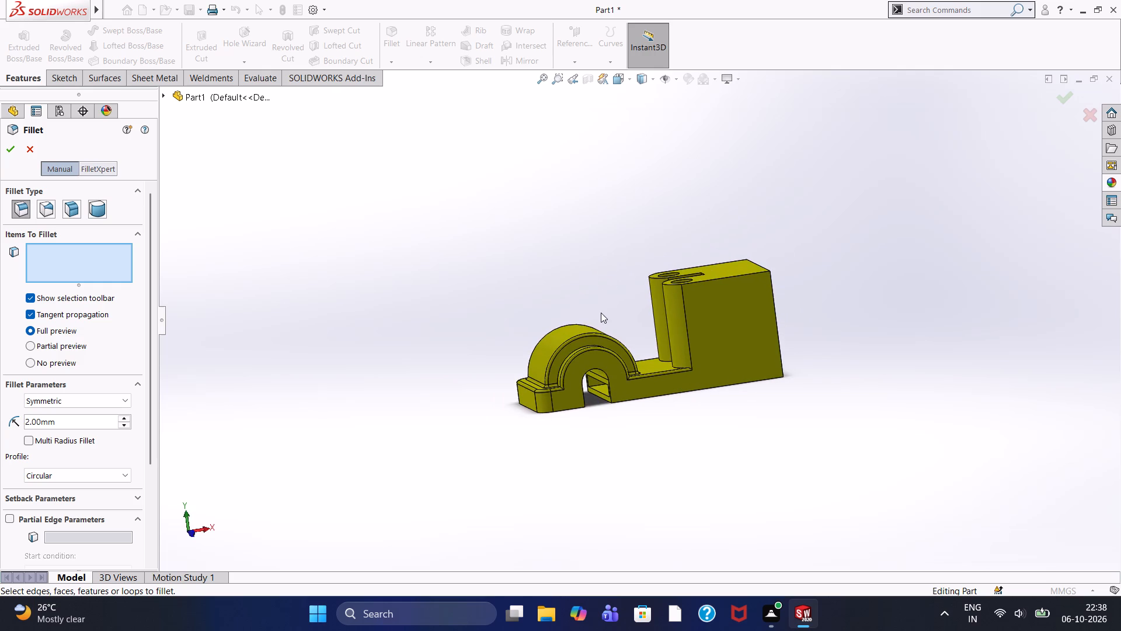
{"action": "scroll", "coordinate": [601, 313], "scroll_direction": "up", "scroll_amount": 5}
{"action": "middle_click_drag", "start_coordinate": [565, 313], "coordinate": [548, 296]}
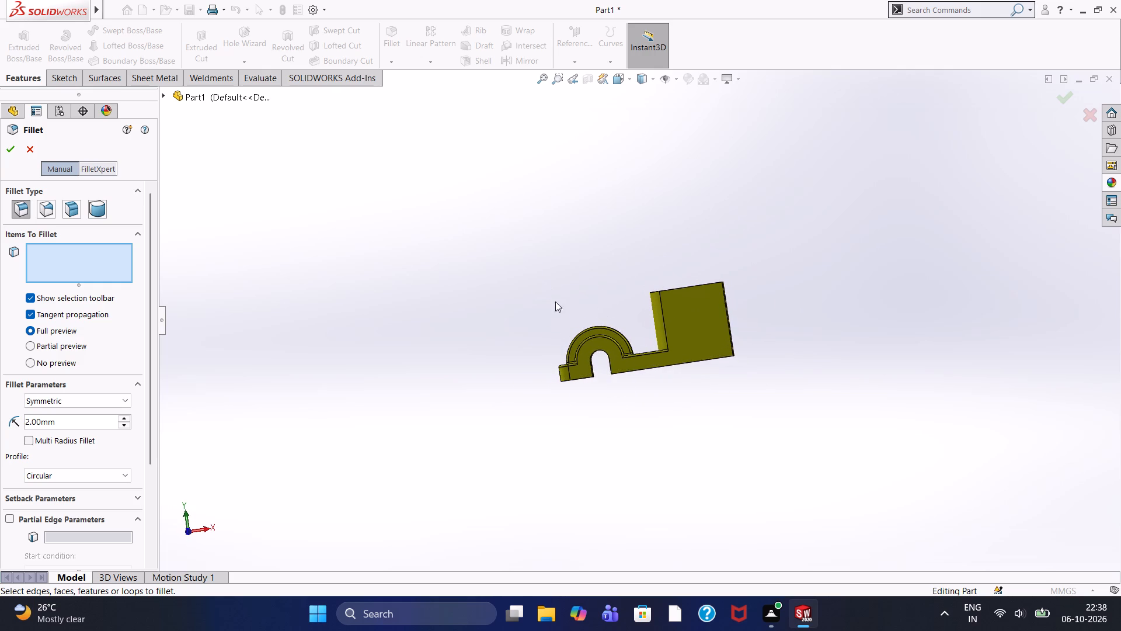
{"action": "scroll", "coordinate": [600, 293], "scroll_direction": "down", "scroll_amount": 2}
{"action": "middle_click_drag", "start_coordinate": [573, 285], "coordinate": [584, 320]}
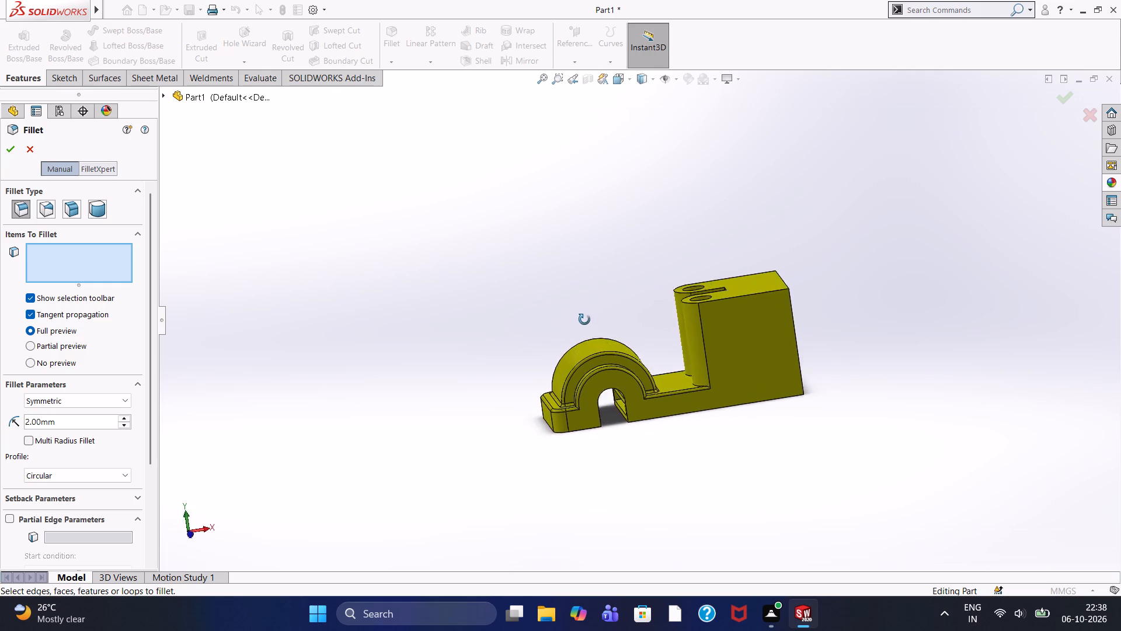
{"action": "middle_click_drag", "start_coordinate": [584, 320], "coordinate": [606, 370]}
{"action": "scroll", "coordinate": [697, 366], "scroll_direction": "down", "scroll_amount": 1}
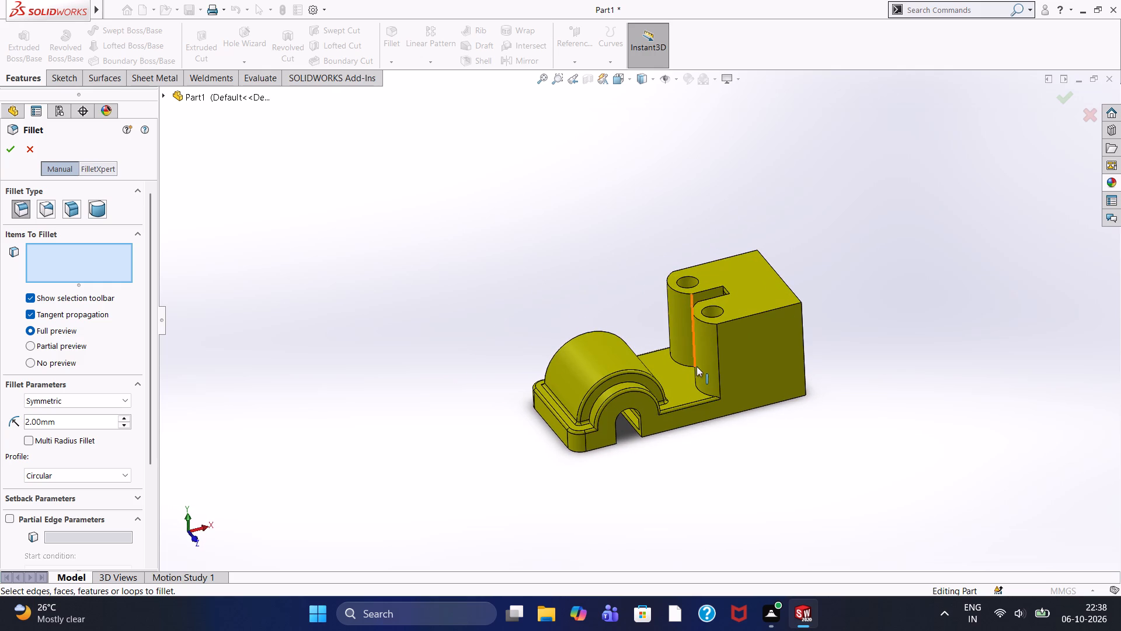
{"action": "scroll", "coordinate": [697, 366], "scroll_direction": "down", "scroll_amount": 2}
{"action": "middle_click_drag", "start_coordinate": [475, 191], "coordinate": [526, 274]}
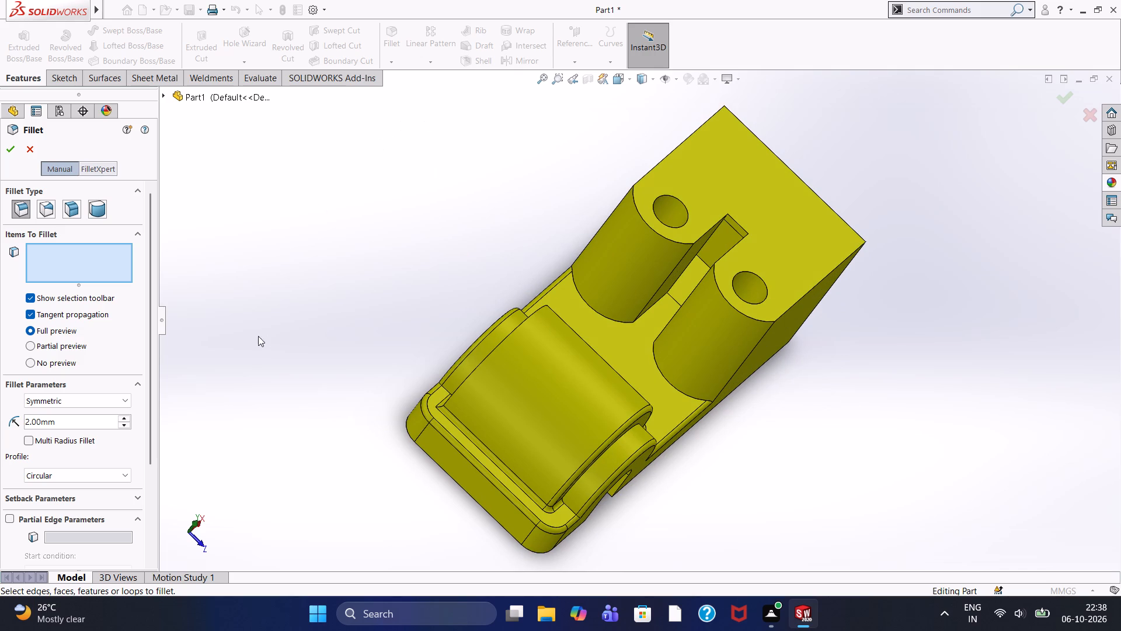
{"action": "left_click", "coordinate": [738, 222]}
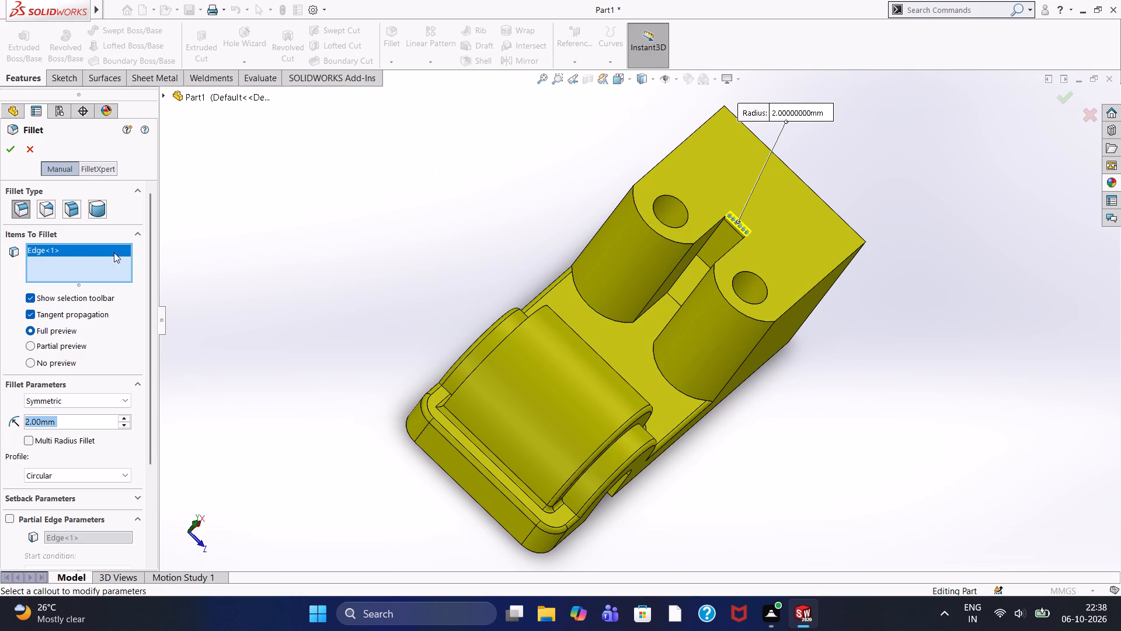
{"action": "left_click", "coordinate": [12, 155]}
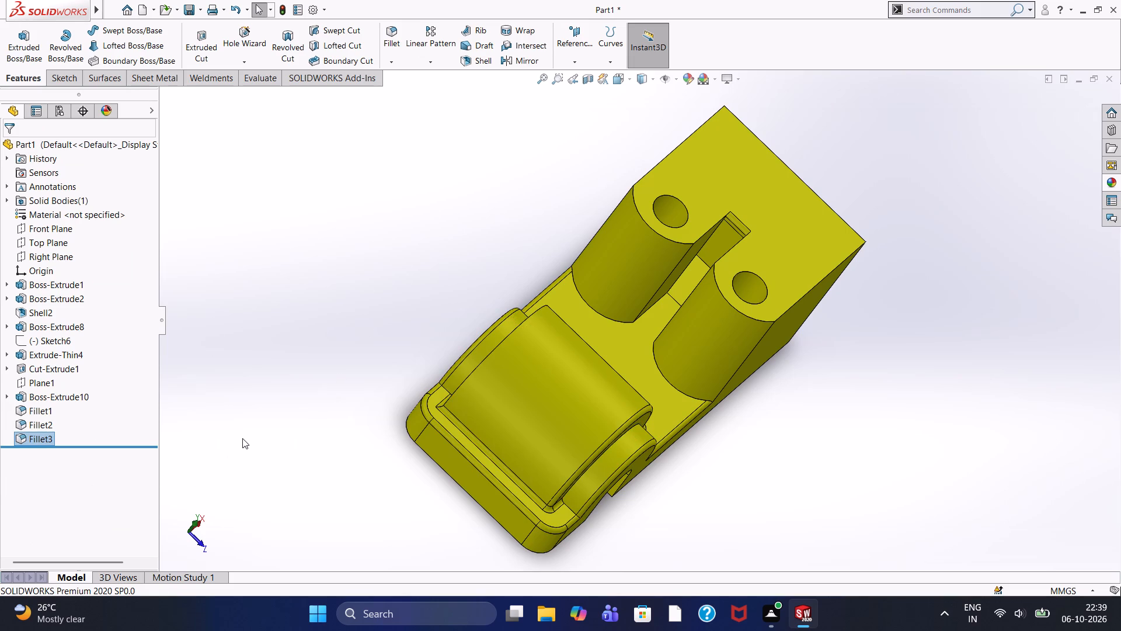
Apply a 2 mm symmetric fillet to the short edge crossing the floor between the two holed lugs.
{"action": "scroll", "coordinate": [242, 438], "scroll_direction": "up", "scroll_amount": 2}
{"action": "scroll", "coordinate": [242, 438], "scroll_direction": "down", "scroll_amount": 1}
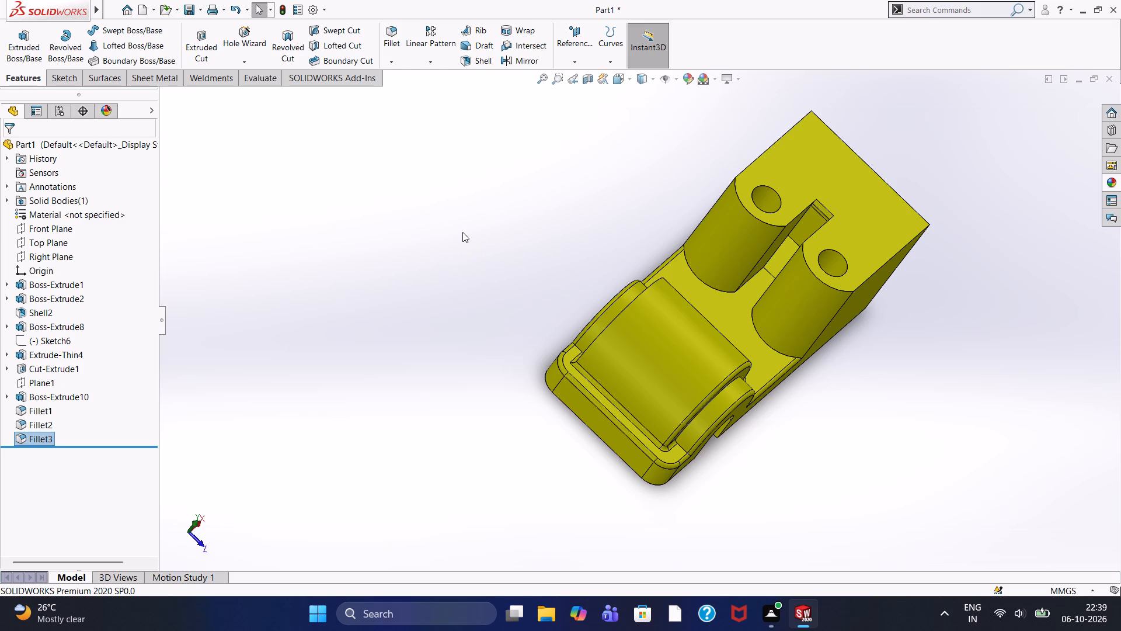
{"action": "scroll", "coordinate": [809, 259], "scroll_direction": "down", "scroll_amount": 4}
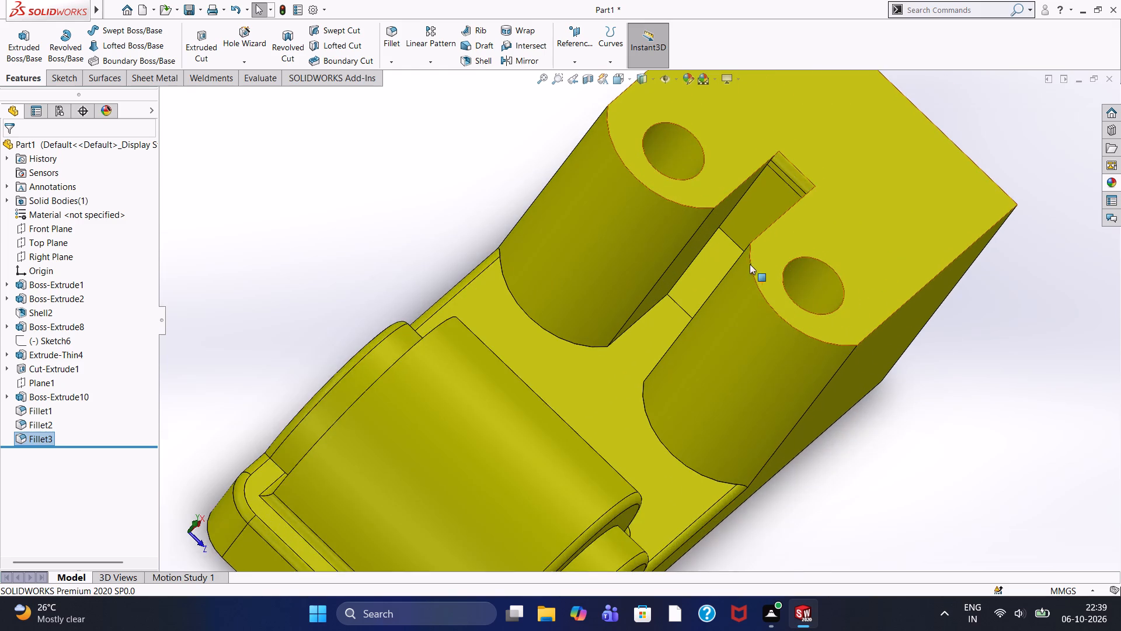
{"action": "scroll", "coordinate": [748, 267], "scroll_direction": "down", "scroll_amount": 3}
{"action": "scroll", "coordinate": [659, 272], "scroll_direction": "down", "scroll_amount": 1}
{"action": "scroll", "coordinate": [660, 272], "scroll_direction": "up", "scroll_amount": 4}
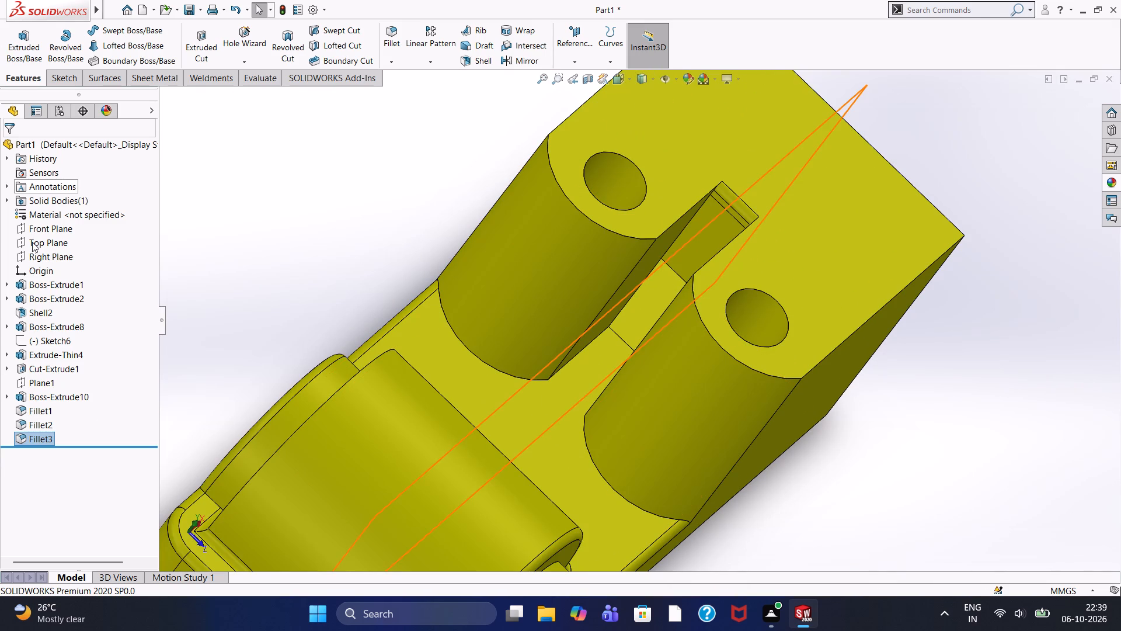
{"action": "left_click", "coordinate": [392, 33]}
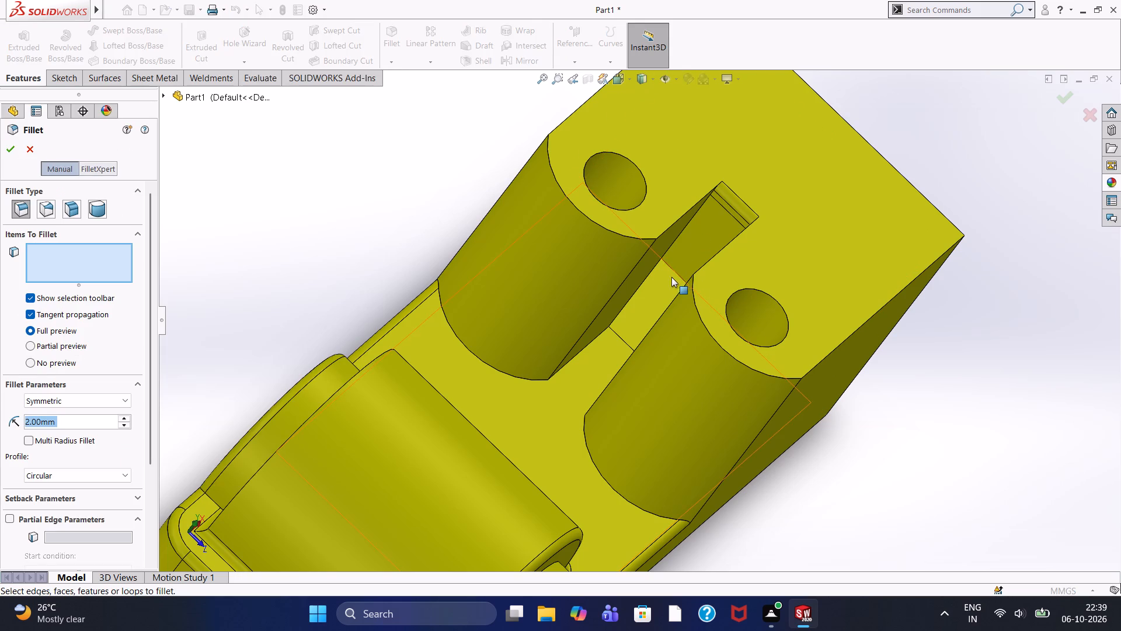
{"action": "scroll", "coordinate": [674, 270], "scroll_direction": "down", "scroll_amount": 4}
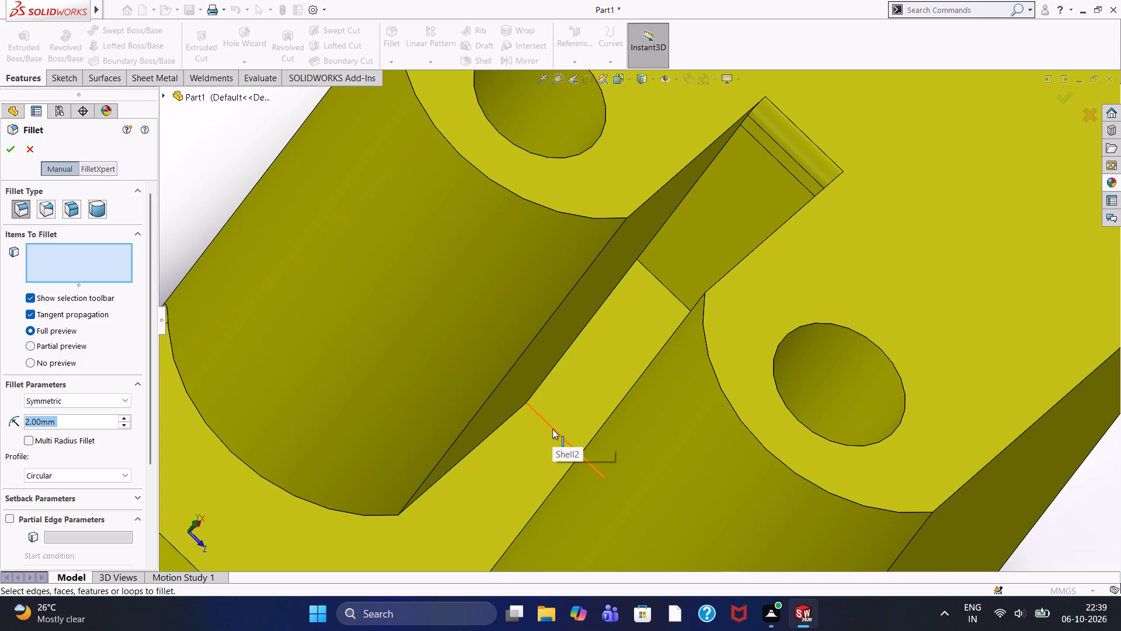
{"action": "left_click", "coordinate": [552, 429]}
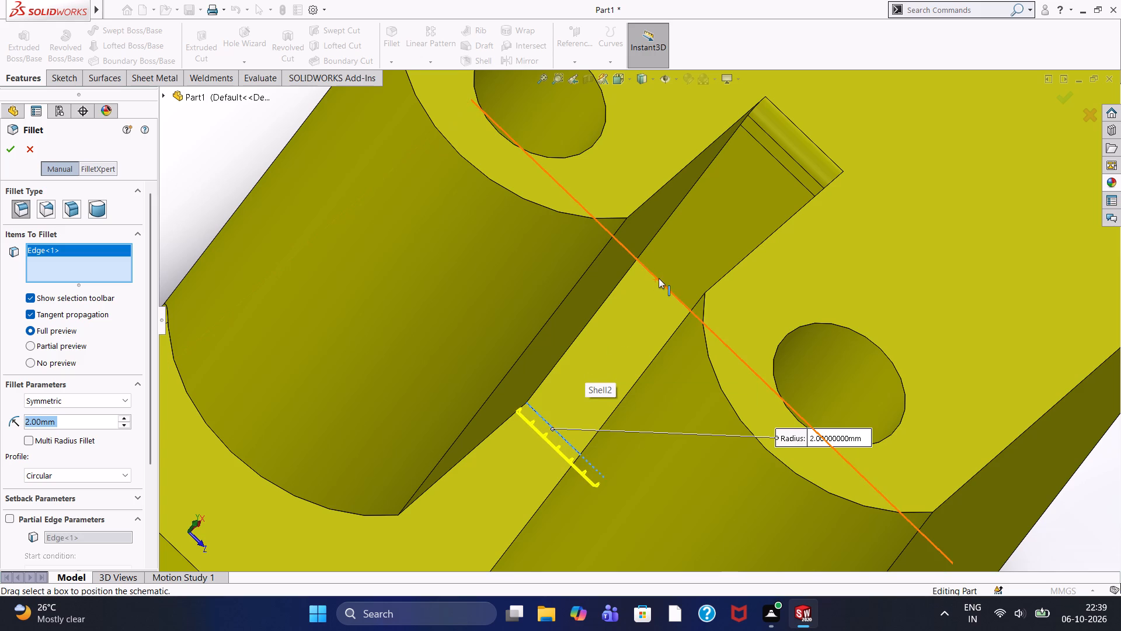
{"action": "scroll", "coordinate": [255, 446], "scroll_direction": "up", "scroll_amount": 4}
{"action": "scroll", "coordinate": [339, 312], "scroll_direction": "up", "scroll_amount": 1}
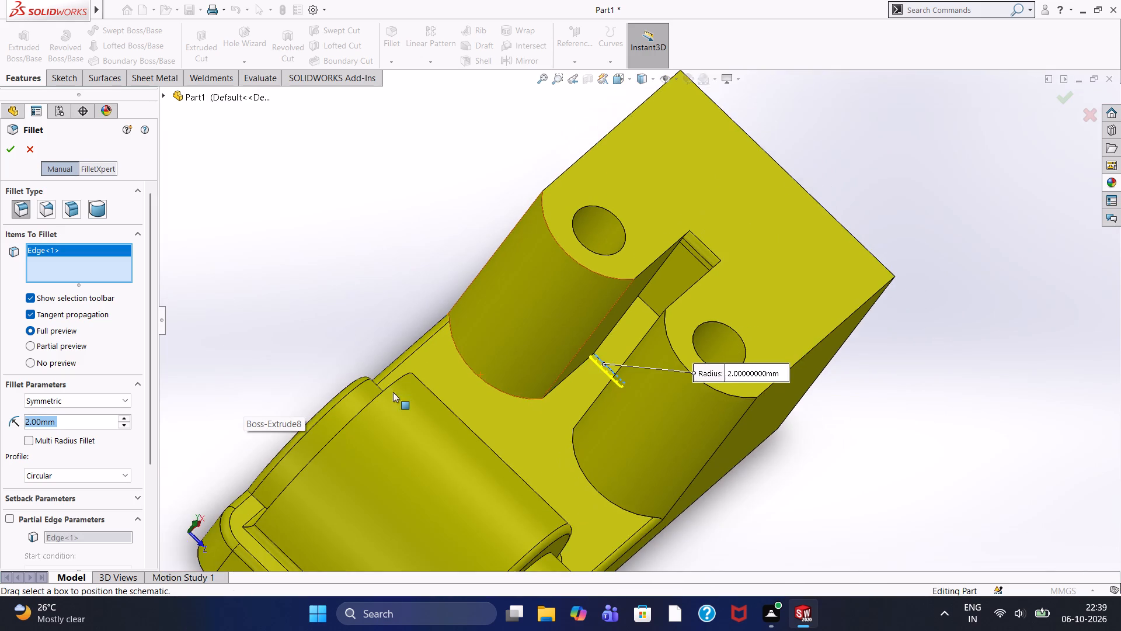
{"action": "scroll", "coordinate": [415, 410], "scroll_direction": "down", "scroll_amount": 2}
{"action": "scroll", "coordinate": [323, 369], "scroll_direction": "up", "scroll_amount": 5}
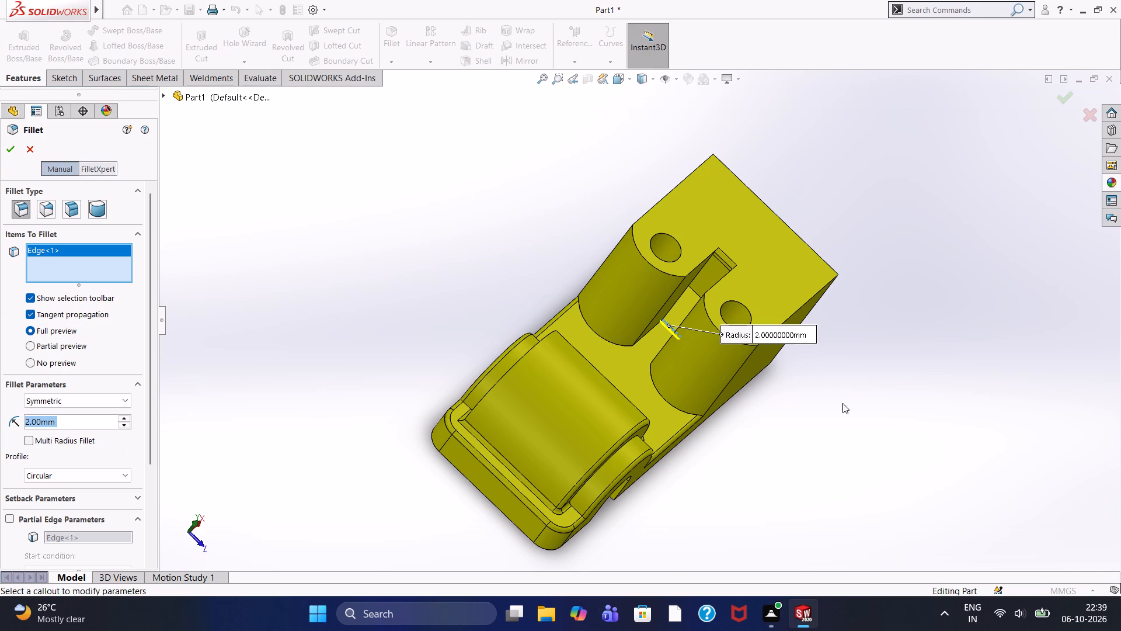
{"action": "middle_click_drag", "start_coordinate": [767, 460], "coordinate": [705, 379]}
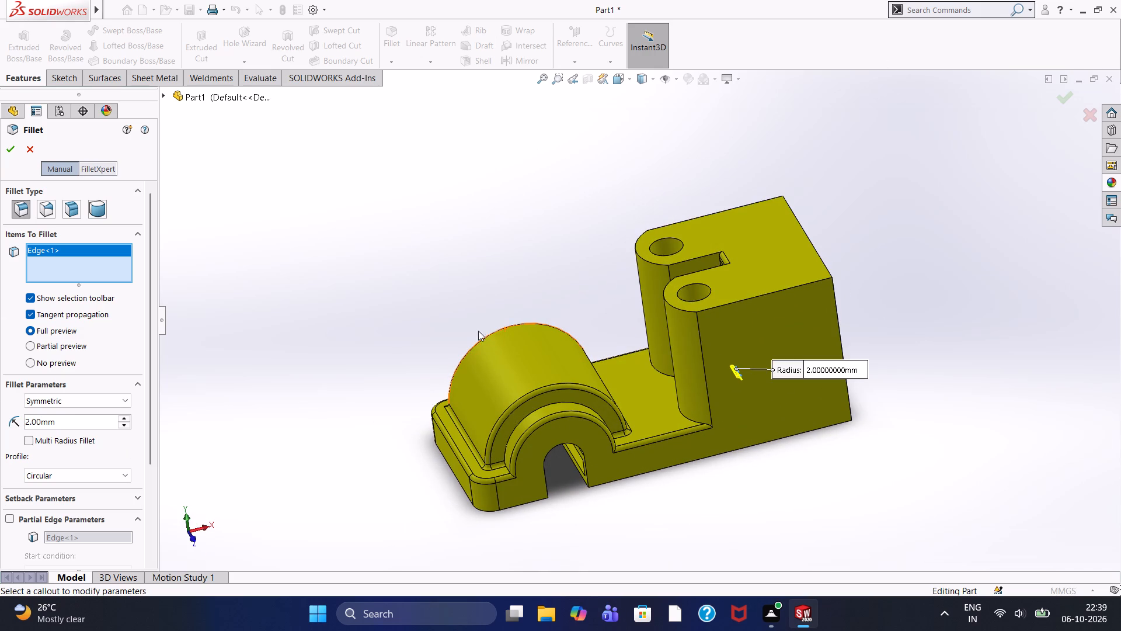
{"action": "left_click", "coordinate": [13, 145]}
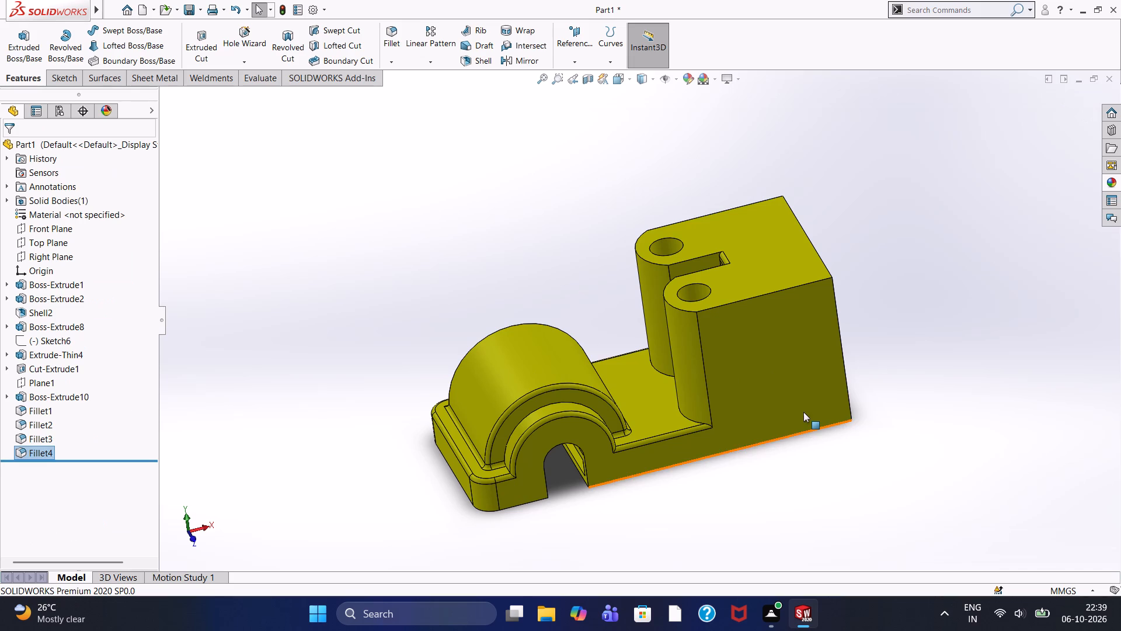
Examine the filleted arch, base plate edges and holed lugs up close and as a whole.
{"action": "scroll", "coordinate": [722, 479], "scroll_direction": "up", "scroll_amount": 1}
{"action": "scroll", "coordinate": [708, 473], "scroll_direction": "down", "scroll_amount": 1}
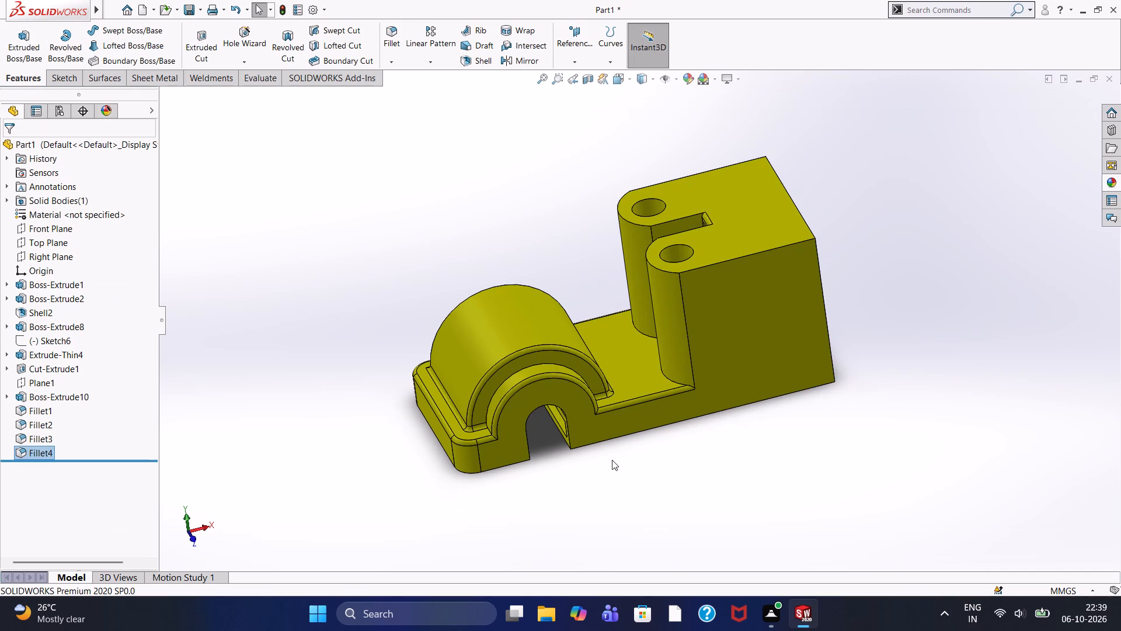
{"action": "scroll", "coordinate": [603, 466], "scroll_direction": "down", "scroll_amount": 5}
{"action": "scroll", "coordinate": [589, 473], "scroll_direction": "up", "scroll_amount": 1}
{"action": "scroll", "coordinate": [592, 472], "scroll_direction": "down", "scroll_amount": 1}
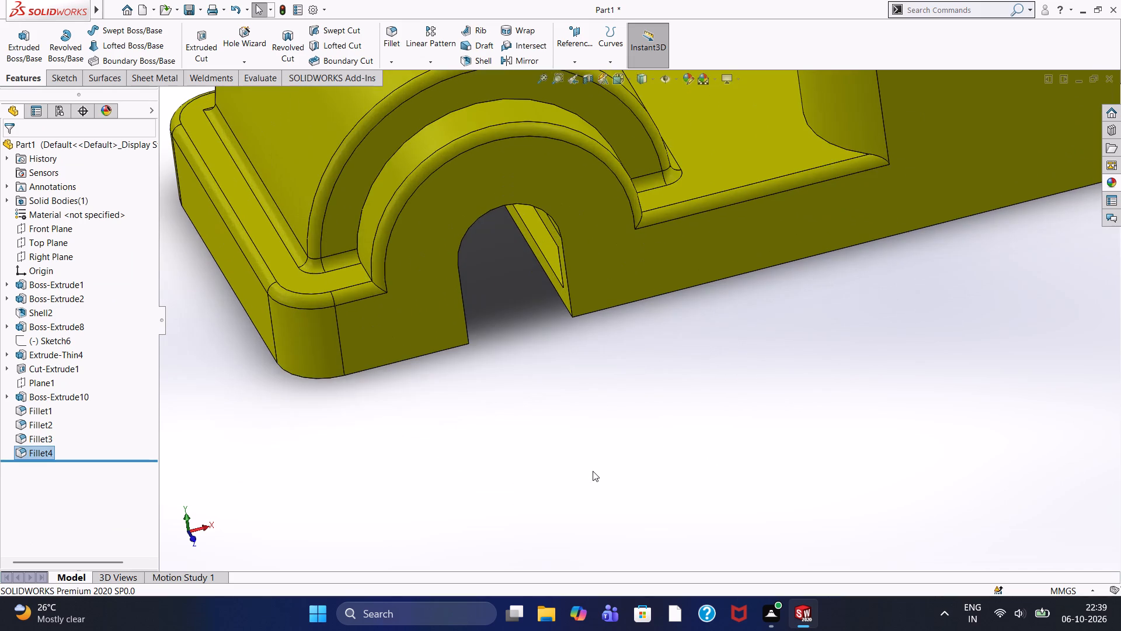
{"action": "scroll", "coordinate": [593, 470], "scroll_direction": "up", "scroll_amount": 2}
{"action": "scroll", "coordinate": [603, 456], "scroll_direction": "down", "scroll_amount": 1}
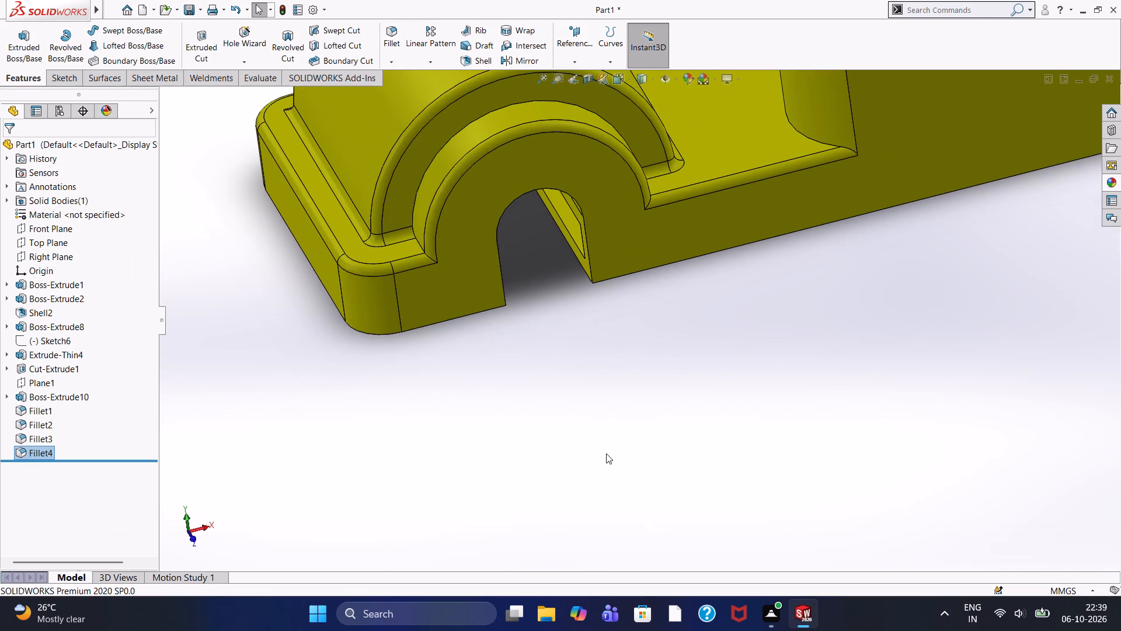
{"action": "scroll", "coordinate": [606, 452], "scroll_direction": "up", "scroll_amount": 2}
{"action": "scroll", "coordinate": [610, 449], "scroll_direction": "down", "scroll_amount": 1}
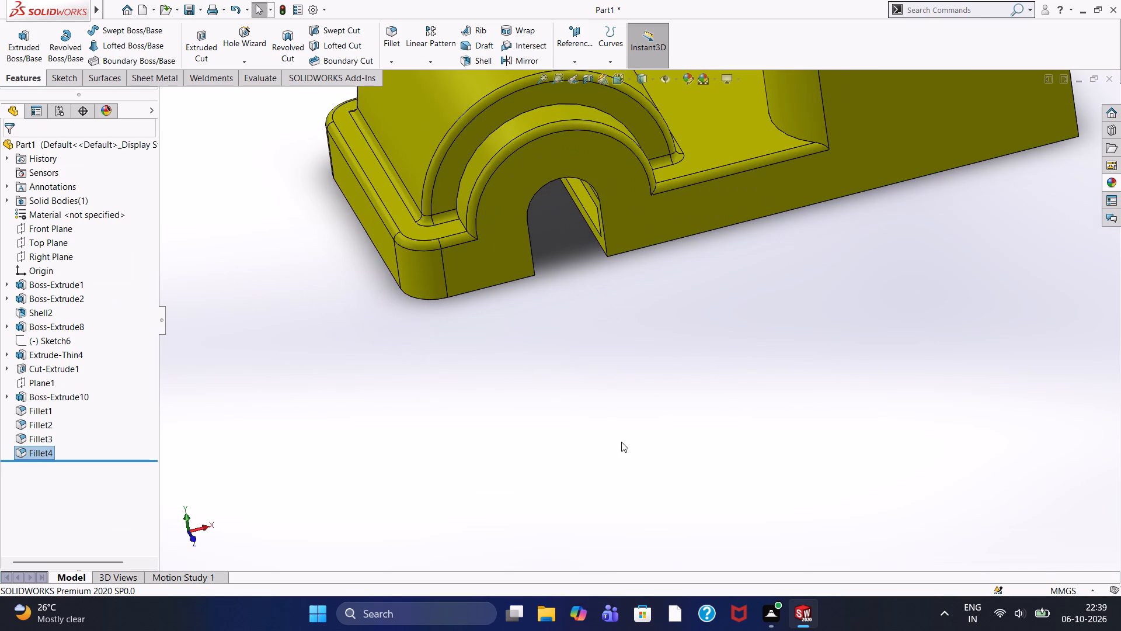
{"action": "scroll", "coordinate": [623, 442], "scroll_direction": "down", "scroll_amount": 1}
{"action": "scroll", "coordinate": [700, 348], "scroll_direction": "up", "scroll_amount": 7}
{"action": "scroll", "coordinate": [737, 202], "scroll_direction": "down", "scroll_amount": 1}
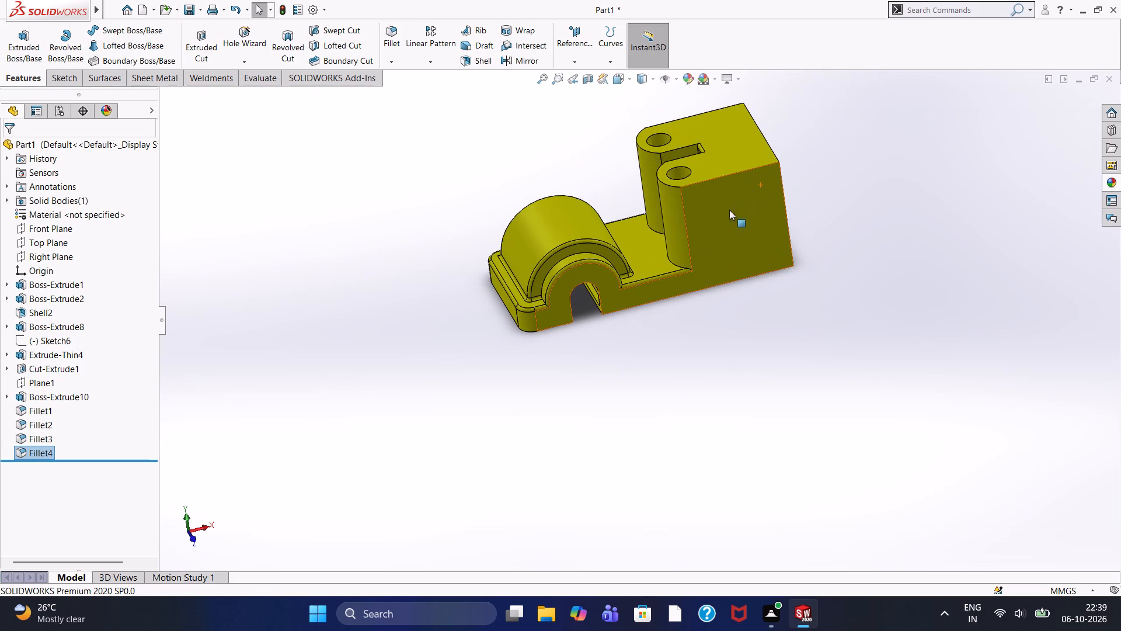
{"action": "scroll", "coordinate": [669, 256], "scroll_direction": "down", "scroll_amount": 4}
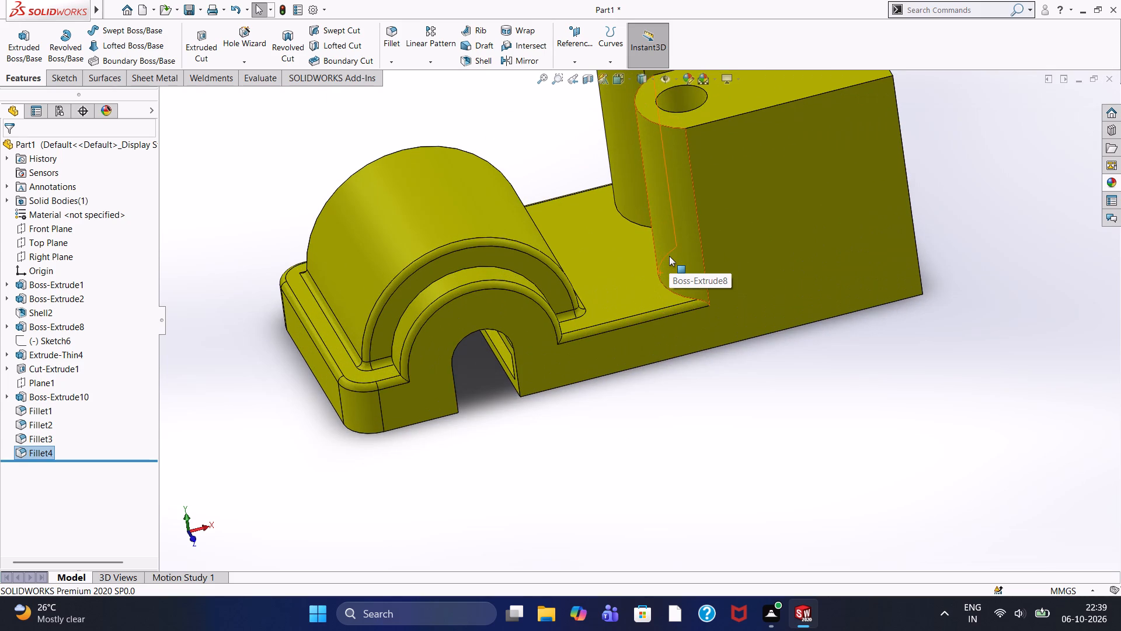
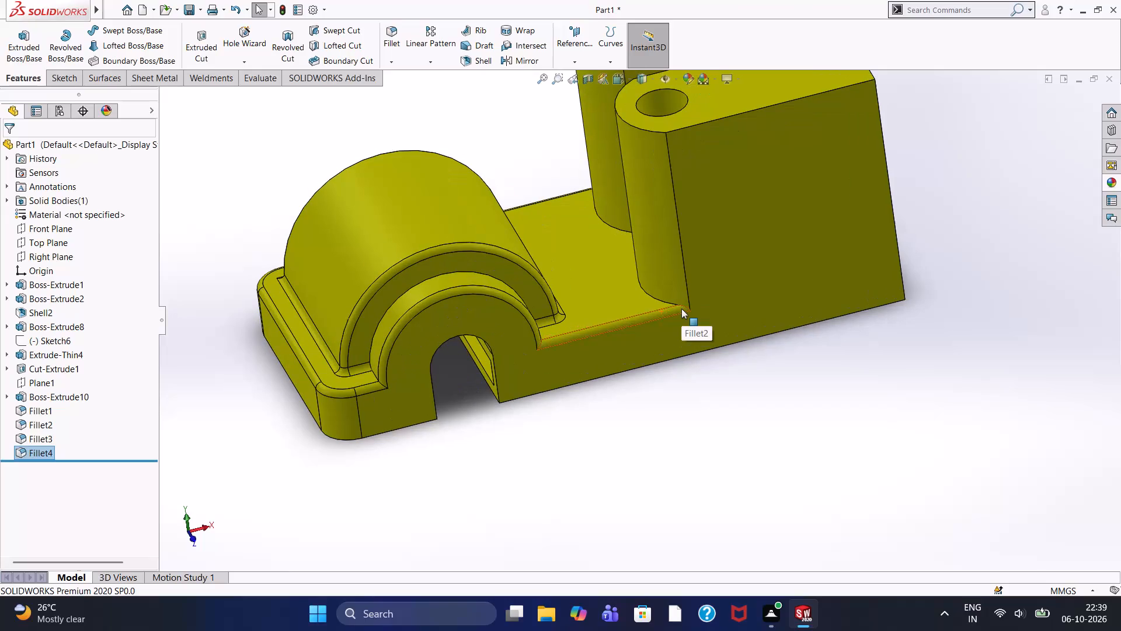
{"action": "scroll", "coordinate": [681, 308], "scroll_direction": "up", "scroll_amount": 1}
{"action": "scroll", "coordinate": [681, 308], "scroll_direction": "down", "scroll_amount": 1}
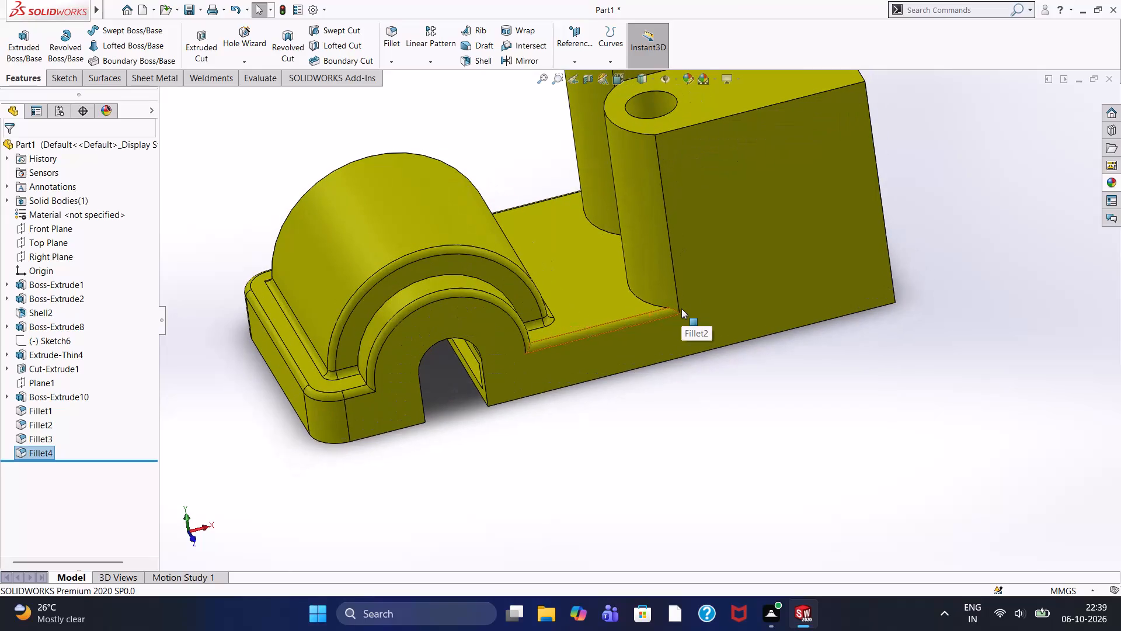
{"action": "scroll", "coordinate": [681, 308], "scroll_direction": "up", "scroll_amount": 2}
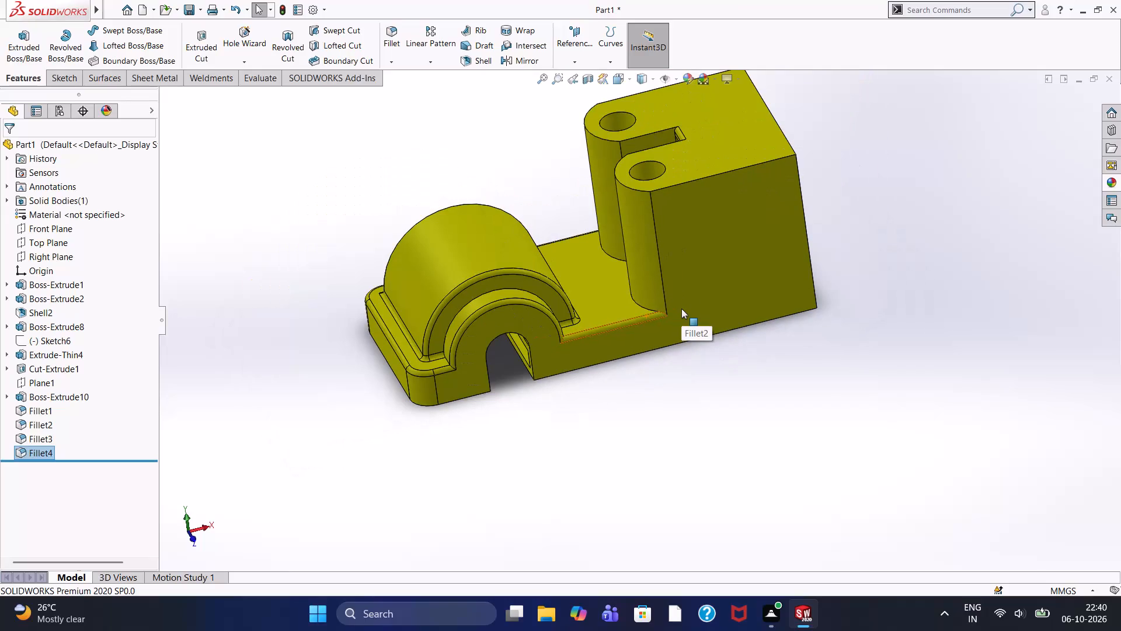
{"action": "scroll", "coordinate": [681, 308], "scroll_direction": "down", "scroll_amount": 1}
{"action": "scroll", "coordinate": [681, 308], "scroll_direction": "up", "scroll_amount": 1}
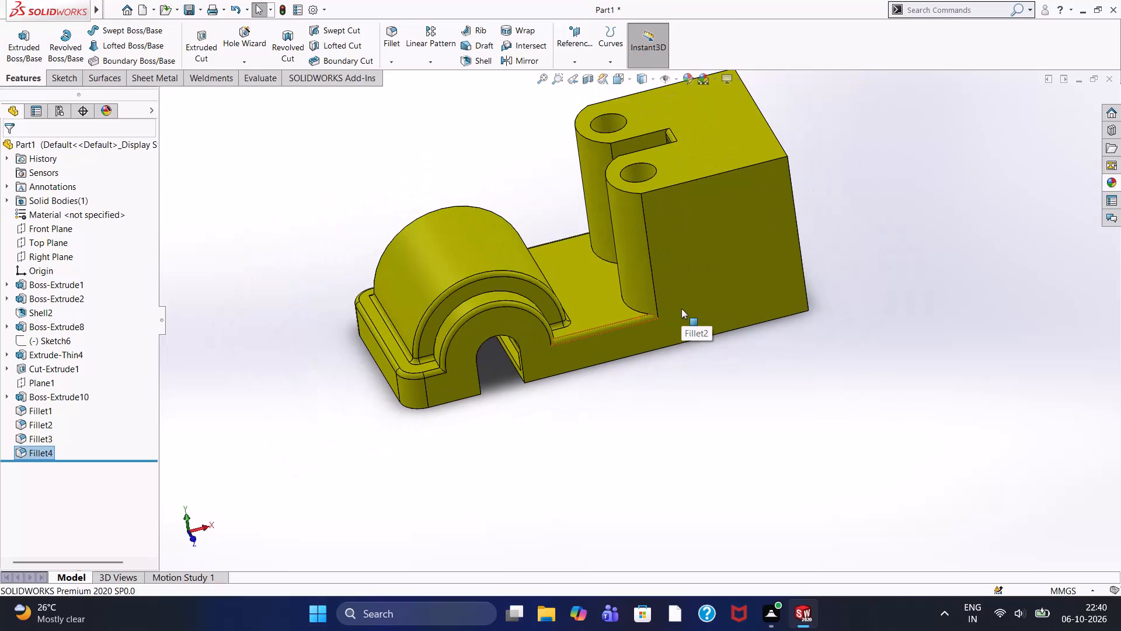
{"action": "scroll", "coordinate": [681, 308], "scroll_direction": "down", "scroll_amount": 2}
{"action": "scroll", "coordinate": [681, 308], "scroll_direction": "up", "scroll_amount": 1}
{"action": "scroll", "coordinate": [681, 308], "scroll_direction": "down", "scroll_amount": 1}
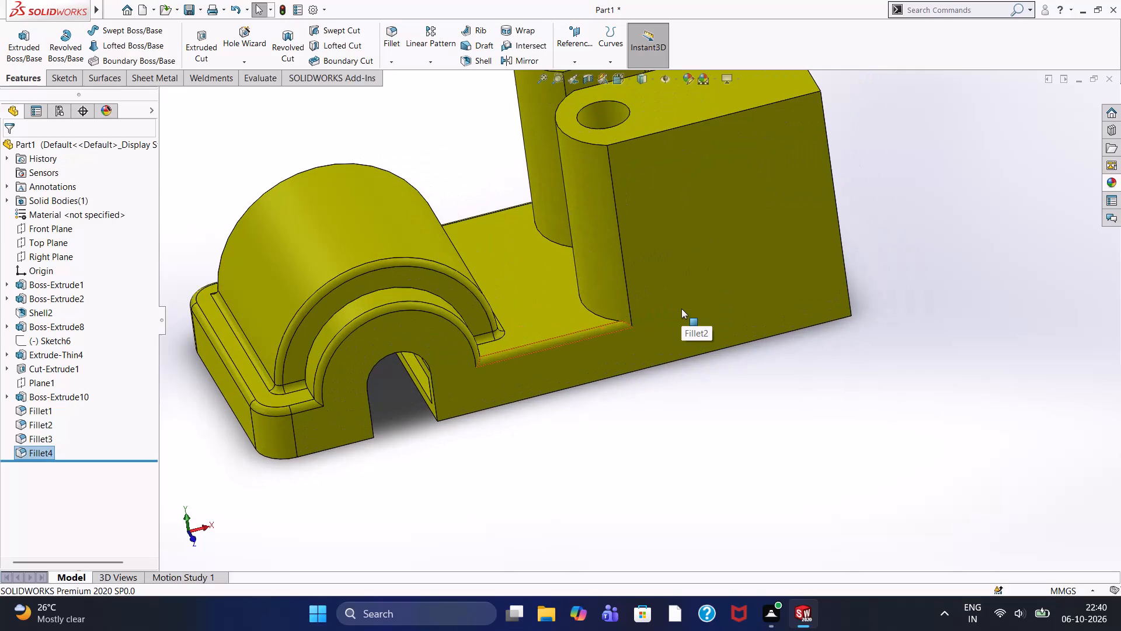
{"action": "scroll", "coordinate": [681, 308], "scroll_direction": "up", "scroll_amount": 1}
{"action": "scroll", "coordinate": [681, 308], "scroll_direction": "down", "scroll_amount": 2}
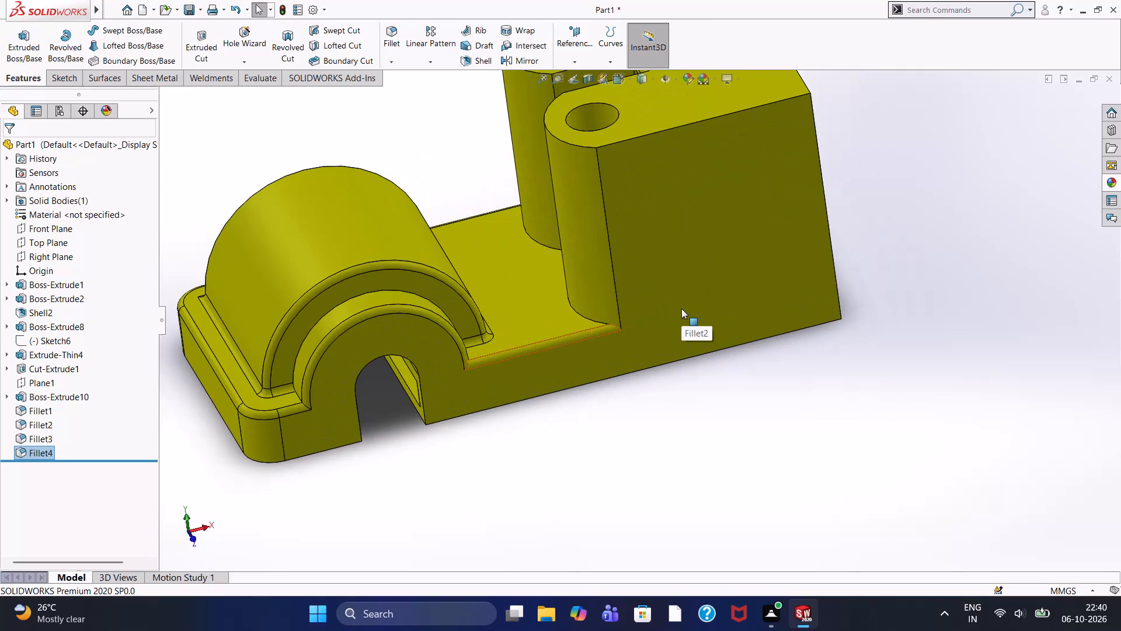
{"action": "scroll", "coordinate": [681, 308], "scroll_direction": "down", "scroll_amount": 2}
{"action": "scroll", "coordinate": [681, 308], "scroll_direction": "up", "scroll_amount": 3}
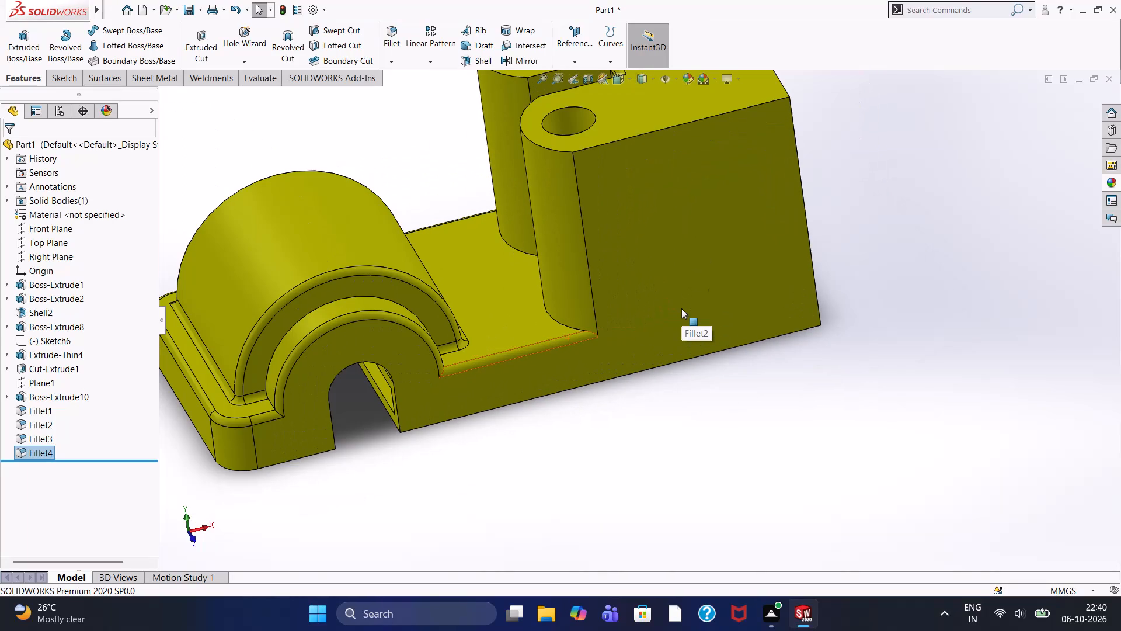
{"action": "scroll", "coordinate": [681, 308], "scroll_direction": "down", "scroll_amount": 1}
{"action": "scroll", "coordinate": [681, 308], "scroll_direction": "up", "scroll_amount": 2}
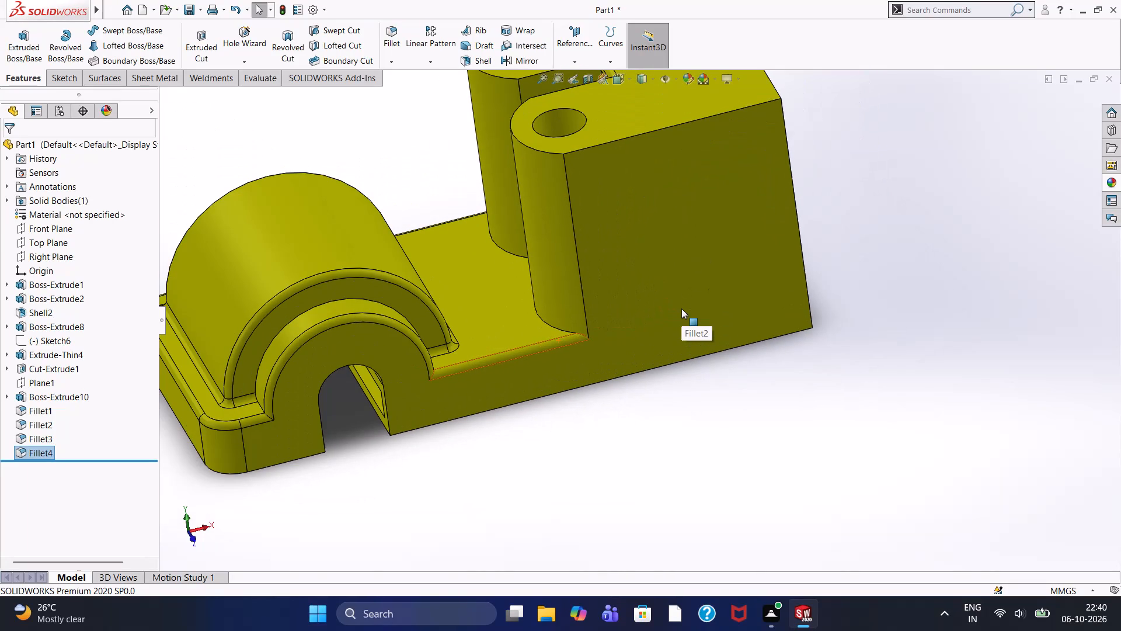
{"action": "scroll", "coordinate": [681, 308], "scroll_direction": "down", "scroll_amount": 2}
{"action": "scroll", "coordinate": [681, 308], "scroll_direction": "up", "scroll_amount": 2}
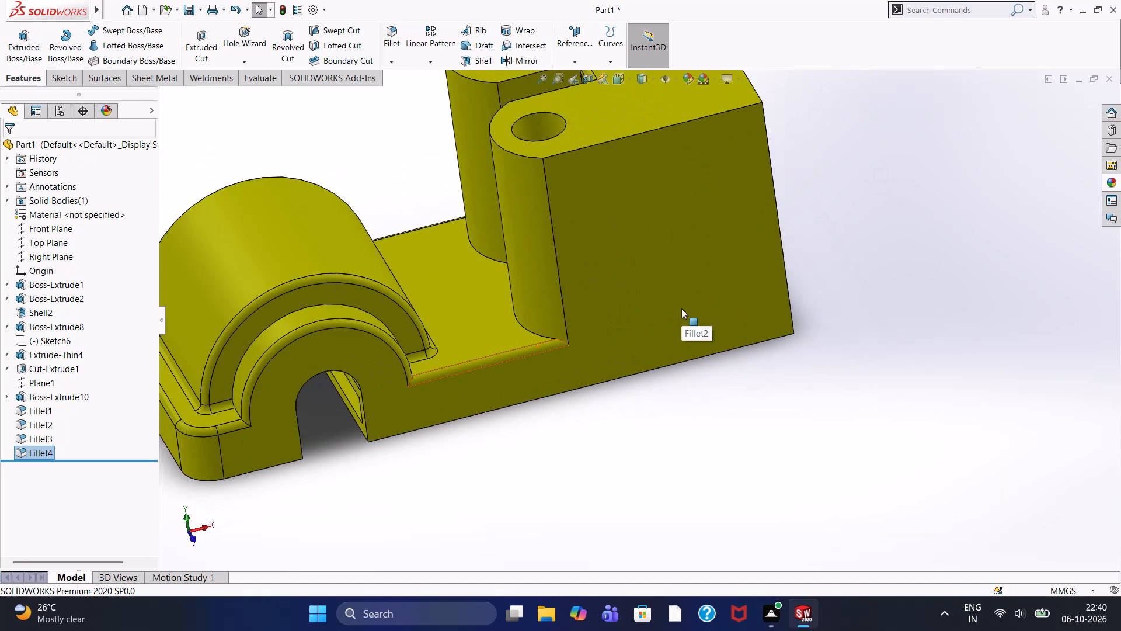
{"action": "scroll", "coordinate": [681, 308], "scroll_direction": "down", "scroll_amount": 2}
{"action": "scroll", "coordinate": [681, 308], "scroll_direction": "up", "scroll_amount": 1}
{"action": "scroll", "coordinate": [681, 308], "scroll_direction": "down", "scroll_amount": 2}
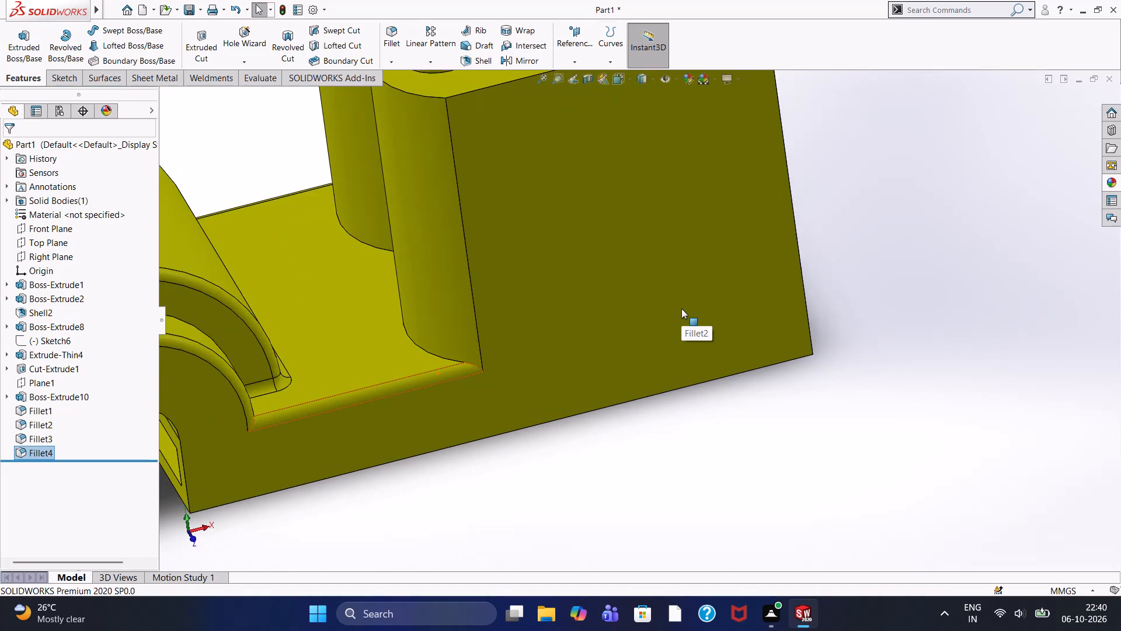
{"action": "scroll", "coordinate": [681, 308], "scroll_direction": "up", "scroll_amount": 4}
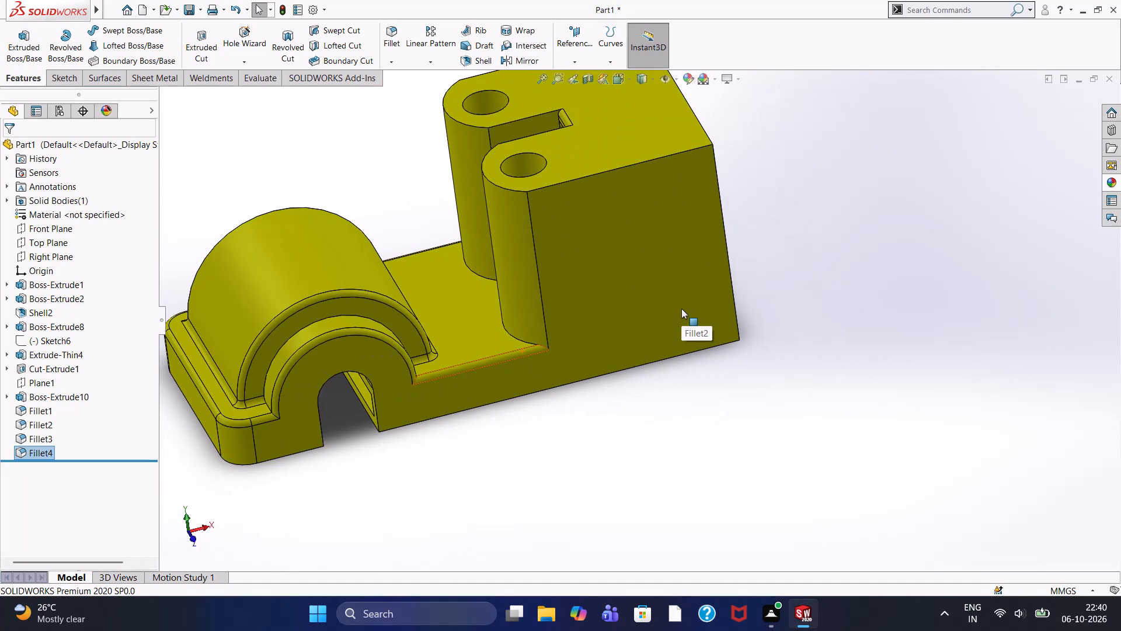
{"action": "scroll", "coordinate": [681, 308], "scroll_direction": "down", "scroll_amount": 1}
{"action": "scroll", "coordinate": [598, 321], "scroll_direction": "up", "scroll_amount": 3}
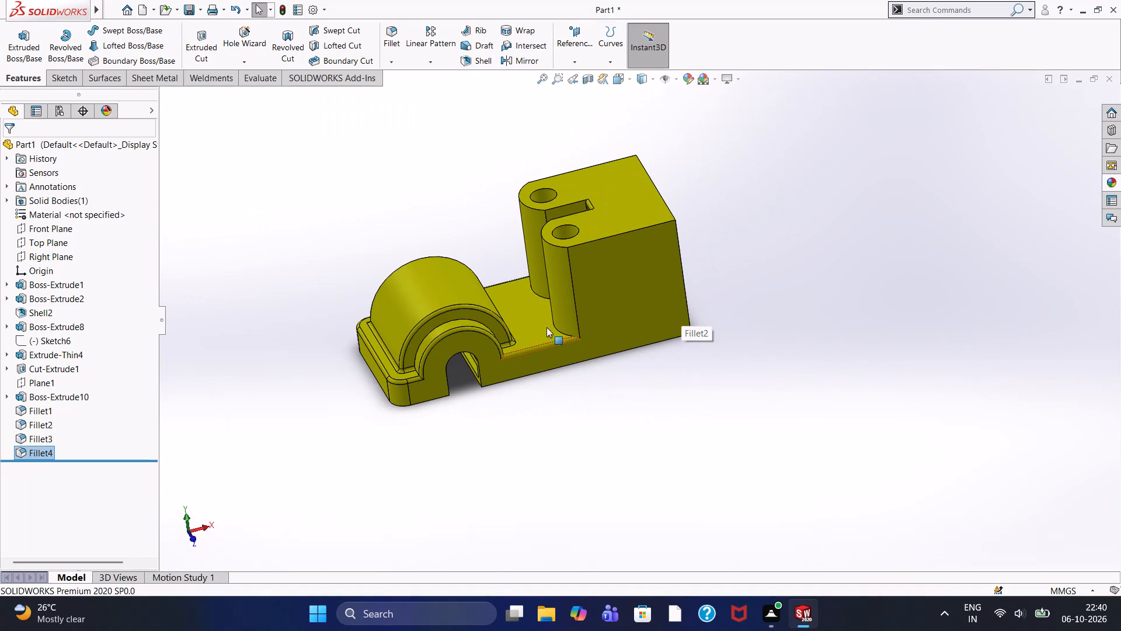
Apply a 2 mm symmetric fillet to the base plate's bottom outer edges on all sides and the arch opening's edge on one side face.
{"action": "scroll", "coordinate": [559, 349], "scroll_direction": "down", "scroll_amount": 1}
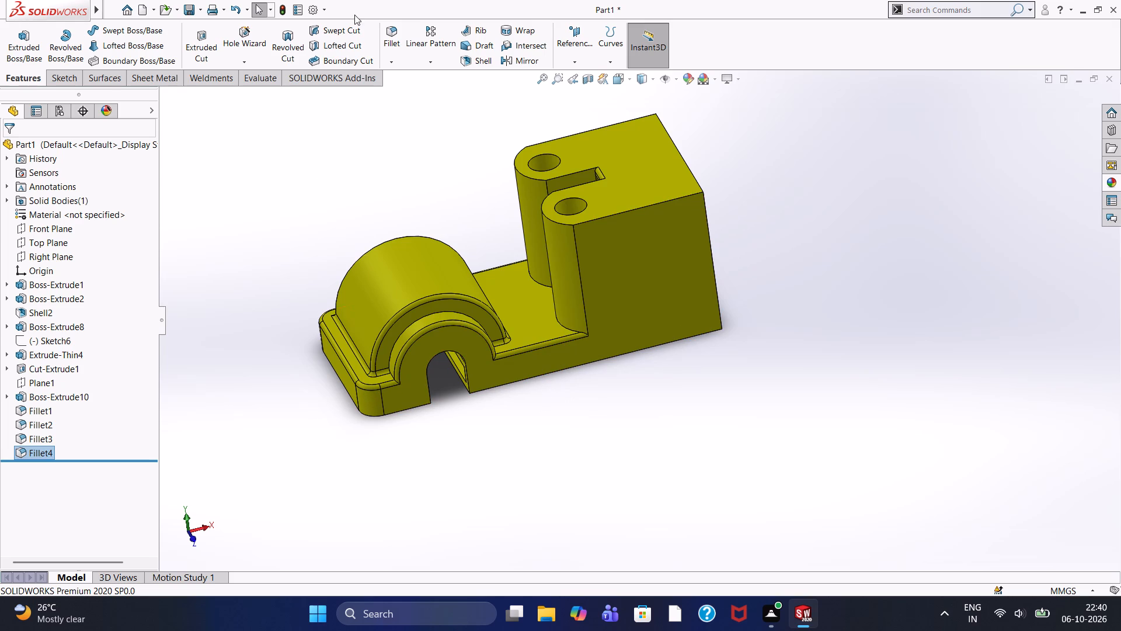
{"action": "left_click", "coordinate": [398, 41]}
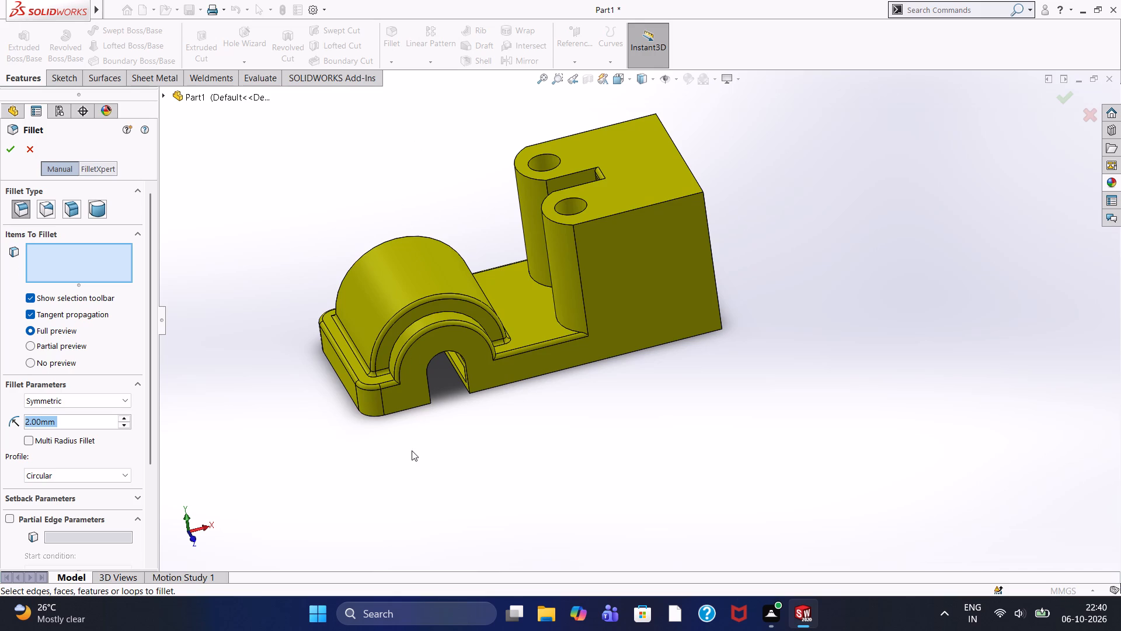
{"action": "left_click", "coordinate": [408, 408]}
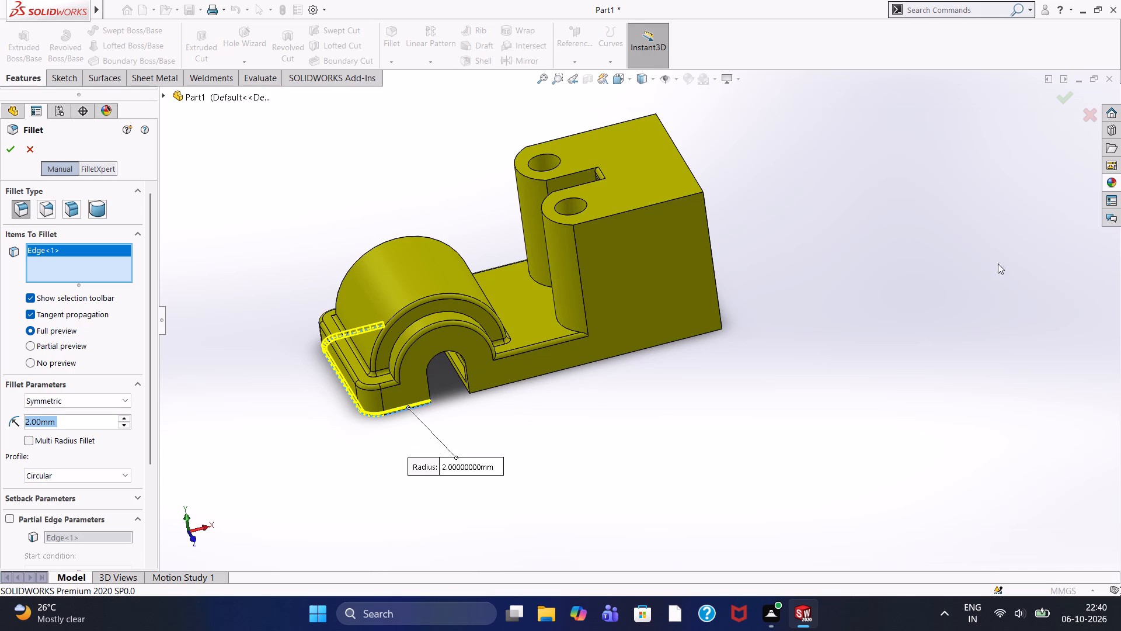
{"action": "left_click", "coordinate": [570, 366]}
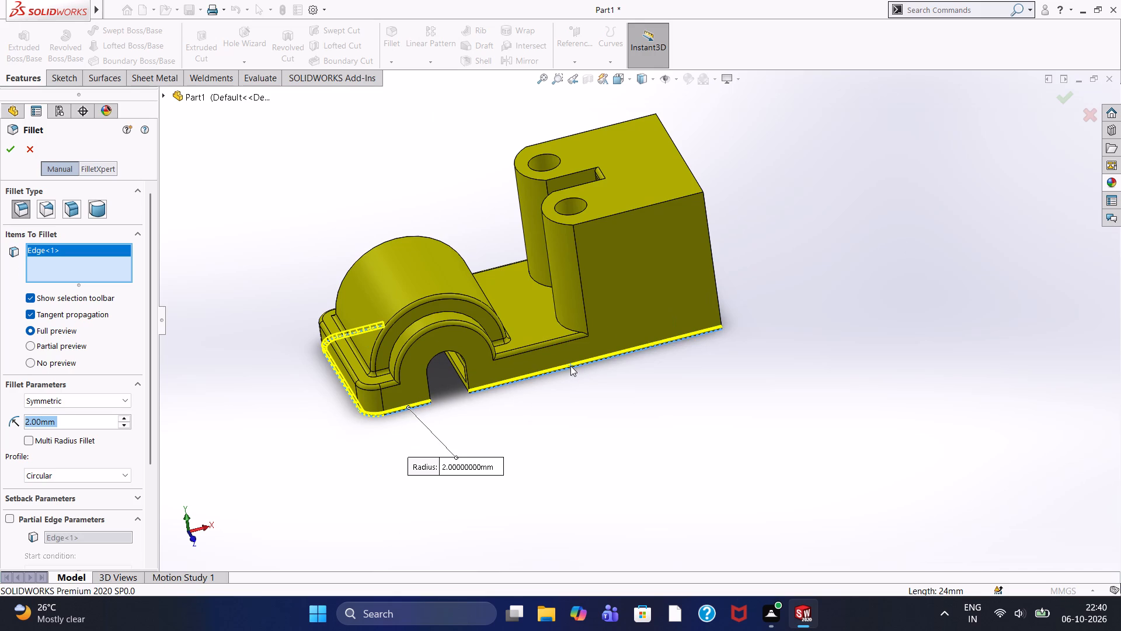
{"action": "middle_click_drag", "start_coordinate": [650, 377], "coordinate": [564, 443]}
{"action": "left_click", "coordinate": [632, 342]}
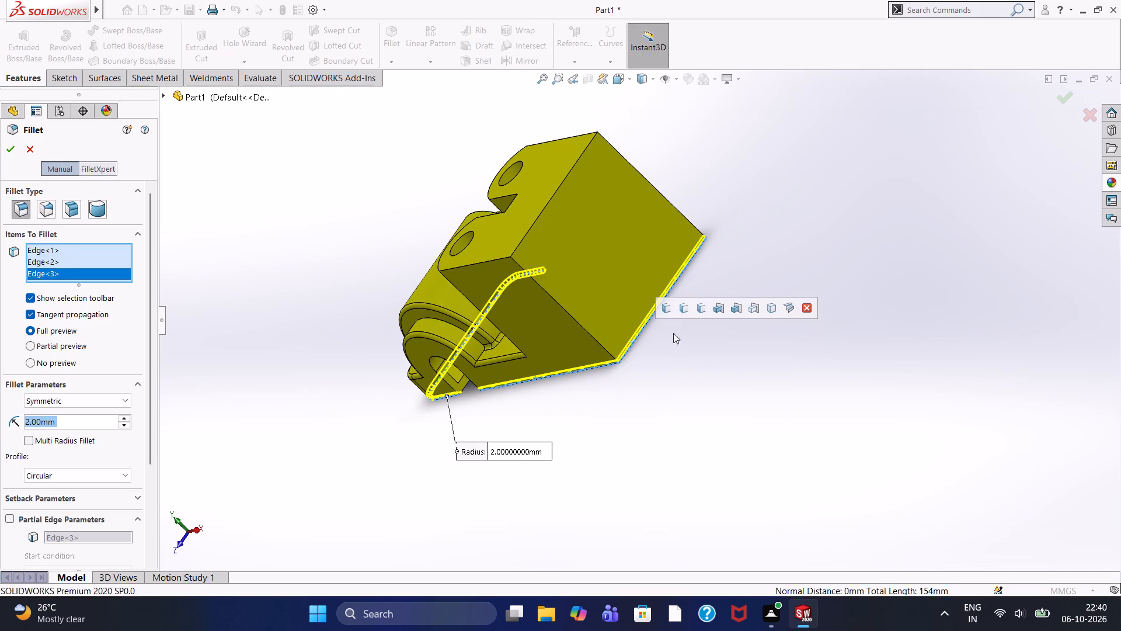
{"action": "middle_click_drag", "start_coordinate": [754, 274], "coordinate": [728, 353]}
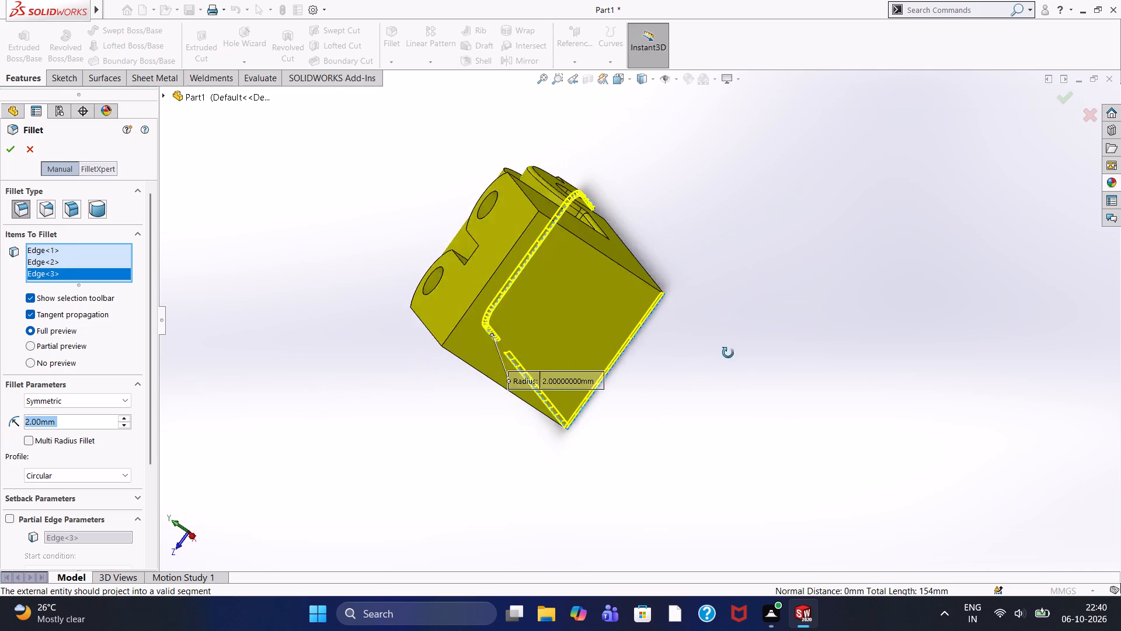
{"action": "middle_click_drag", "start_coordinate": [728, 353], "coordinate": [725, 561]}
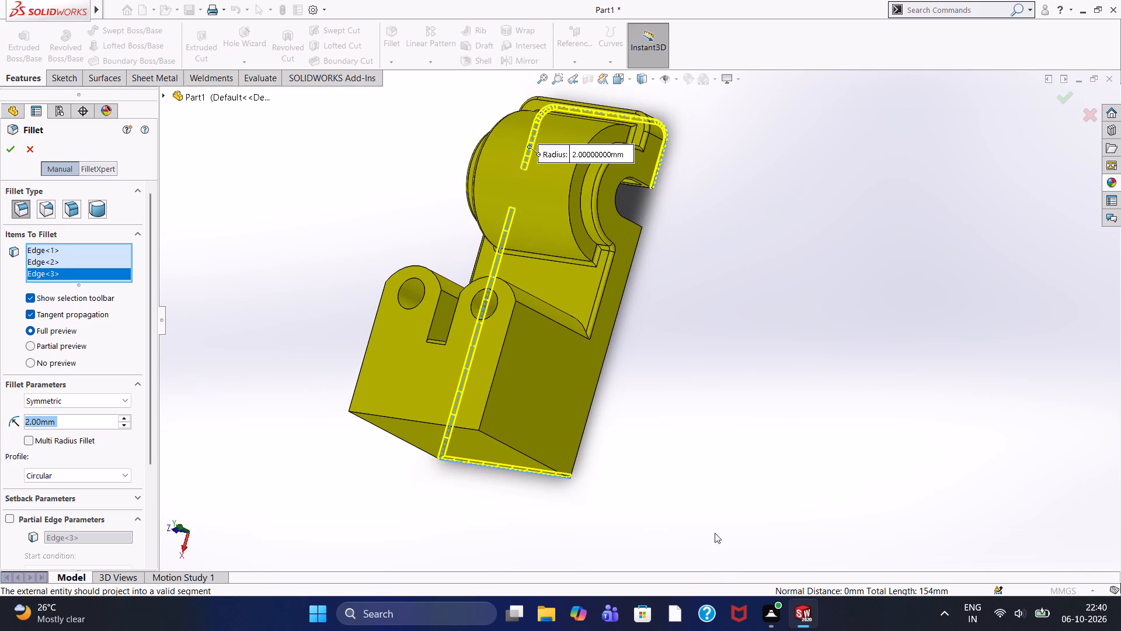
{"action": "left_click", "coordinate": [589, 407]}
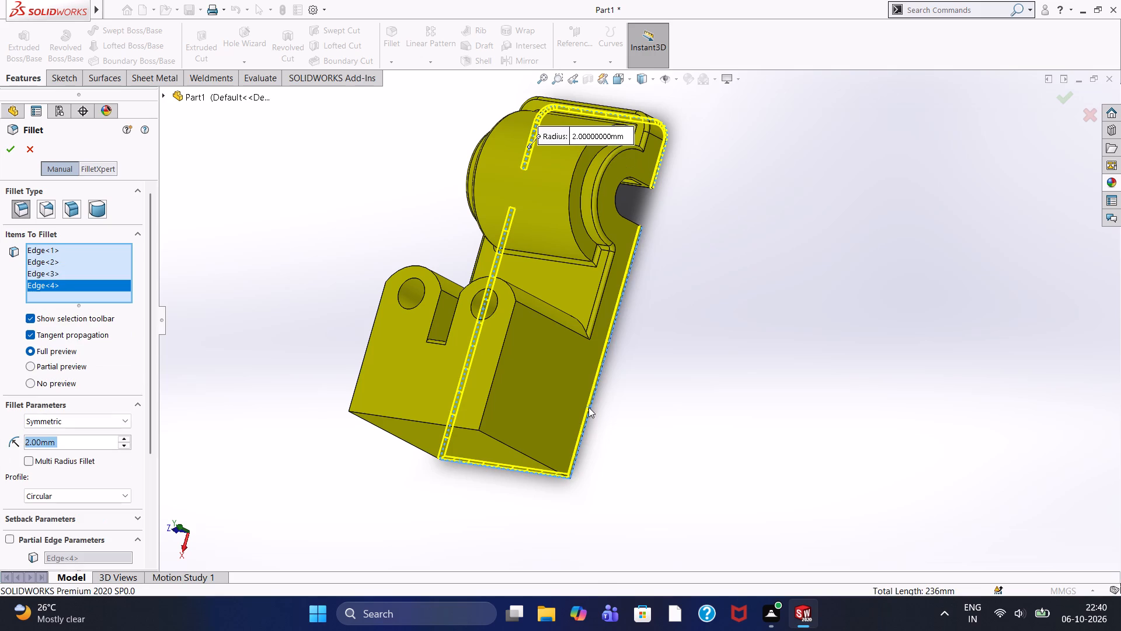
{"action": "scroll", "coordinate": [632, 185], "scroll_direction": "up", "scroll_amount": 3}
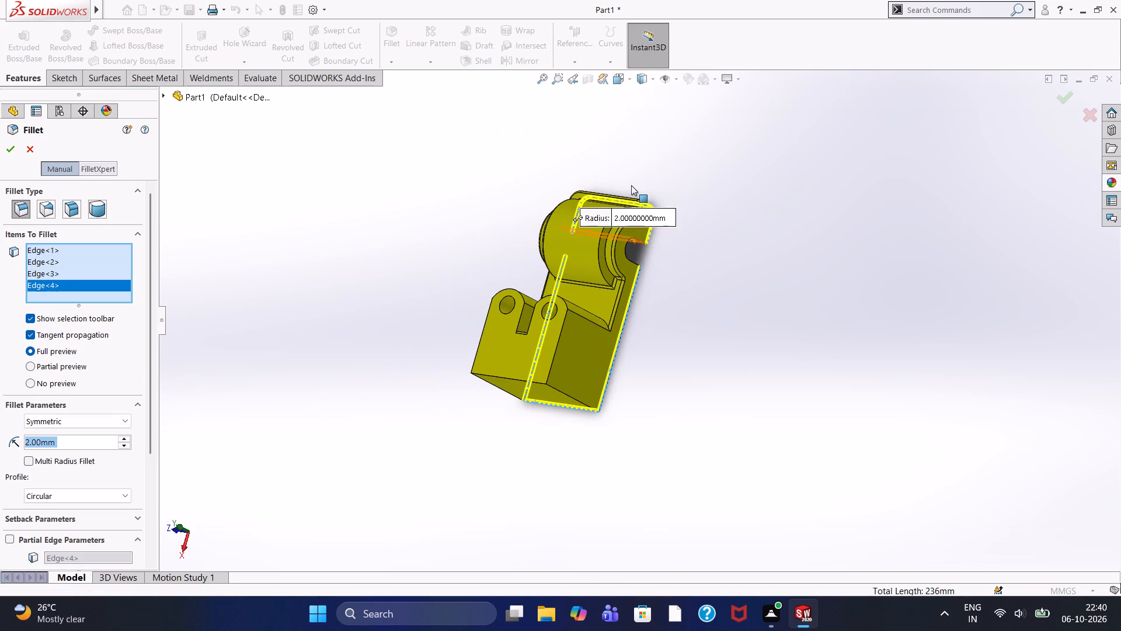
{"action": "scroll", "coordinate": [644, 254], "scroll_direction": "down", "scroll_amount": 12}
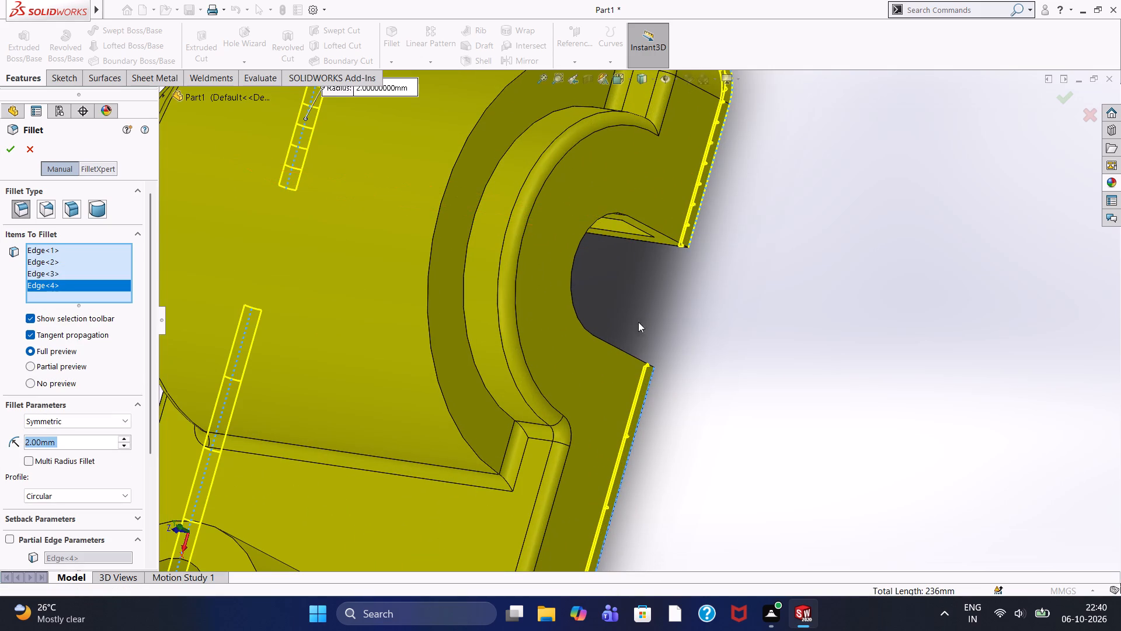
{"action": "middle_click_drag", "start_coordinate": [684, 331], "coordinate": [666, 388]}
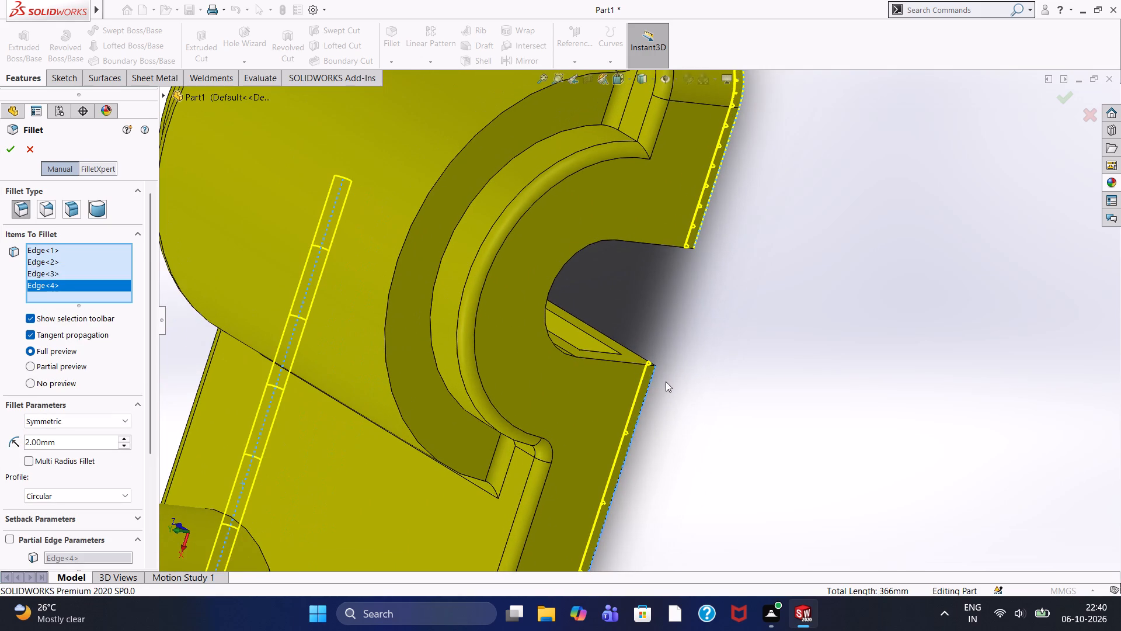
{"action": "left_click", "coordinate": [627, 362]}
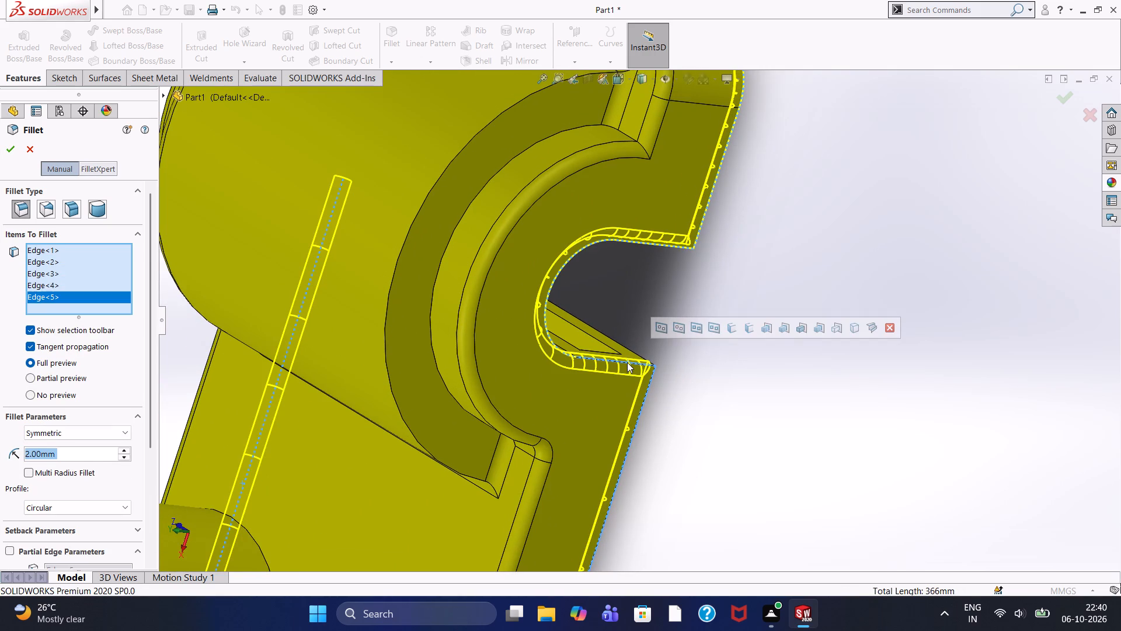
{"action": "left_click", "coordinate": [11, 148]}
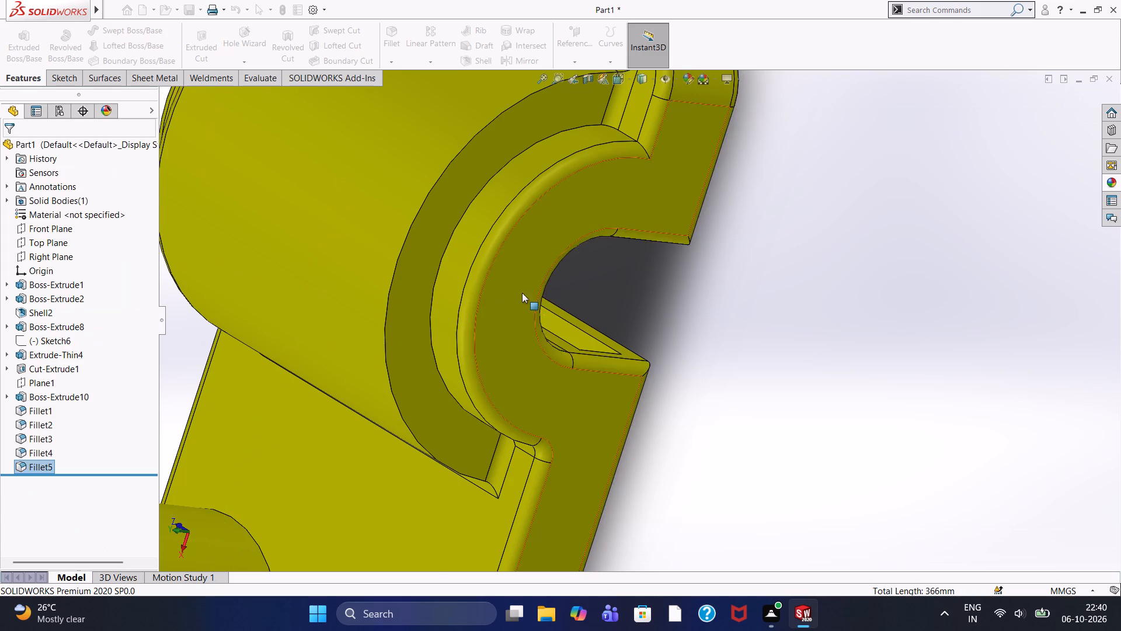
Apply a 2 mm symmetric fillet to the top edge and both upright edges of the end block's outer end face.
{"action": "scroll", "coordinate": [516, 280], "scroll_direction": "up", "scroll_amount": 6}
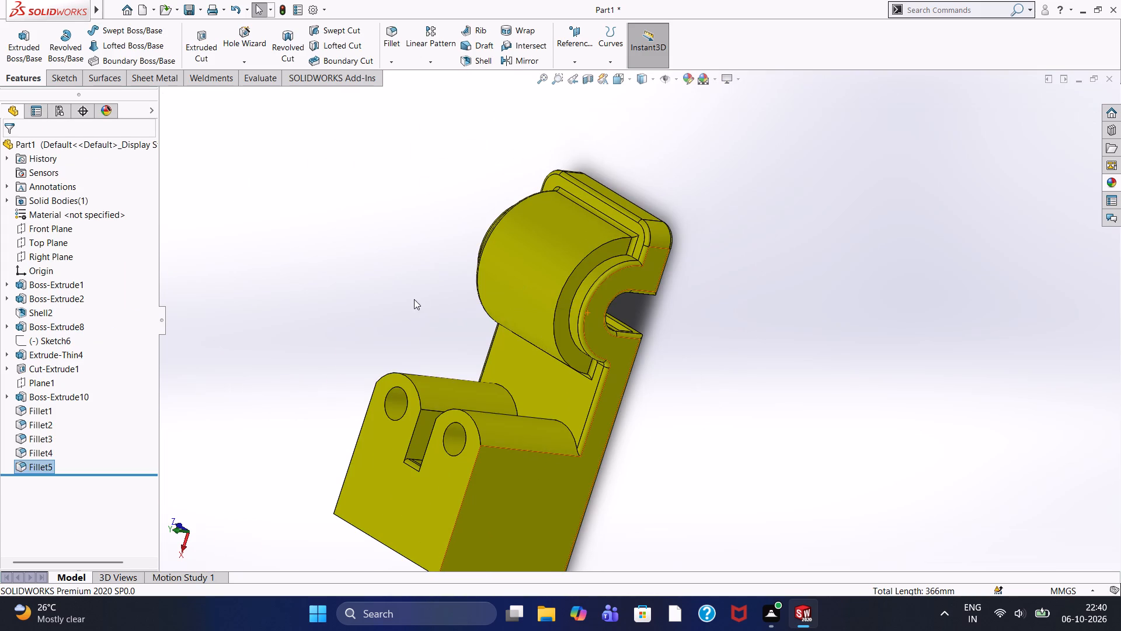
{"action": "middle_click_drag", "start_coordinate": [413, 299], "coordinate": [600, 191]}
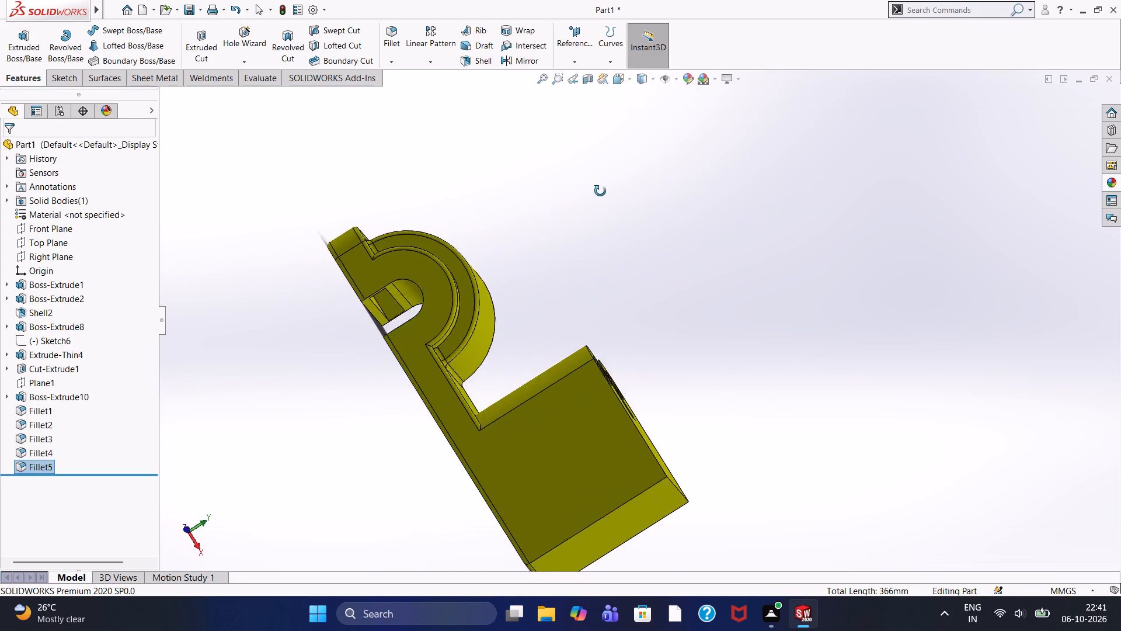
{"action": "middle_click_drag", "start_coordinate": [600, 191], "coordinate": [539, 175]}
{"action": "middle_click", "coordinate": [538, 175]}
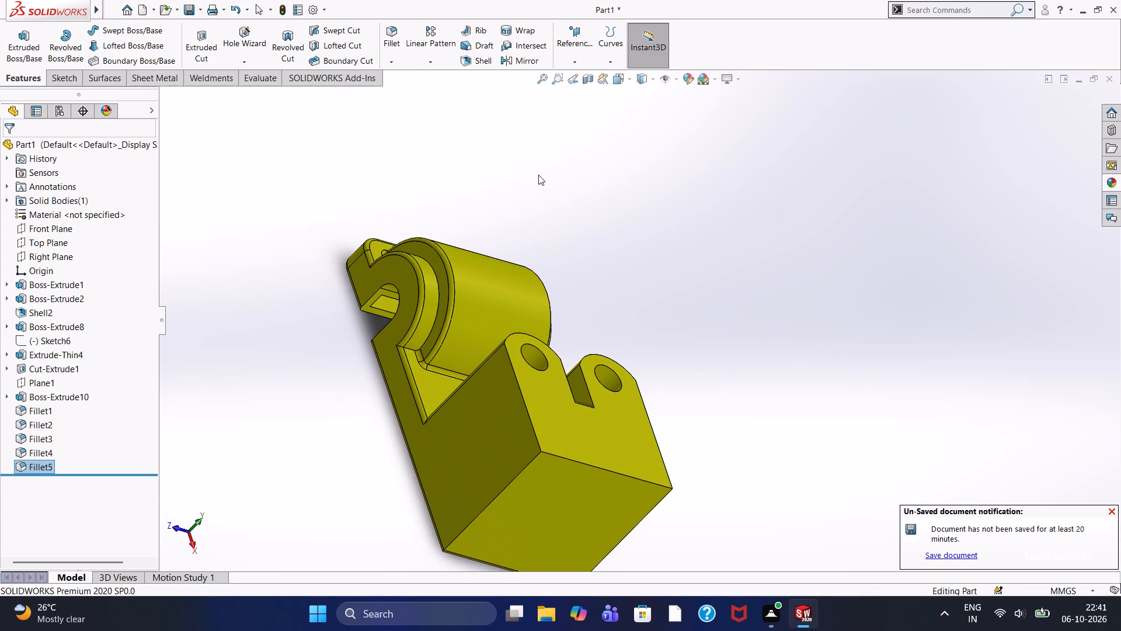
{"action": "middle_click_drag", "start_coordinate": [361, 404], "coordinate": [329, 357]}
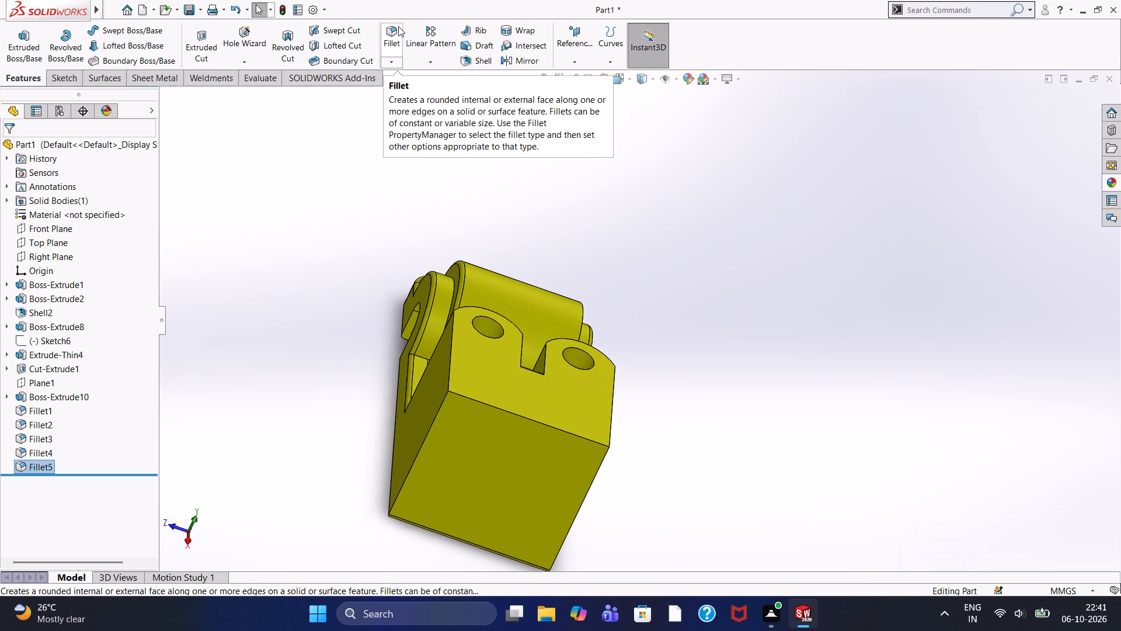
{"action": "left_click", "coordinate": [397, 27]}
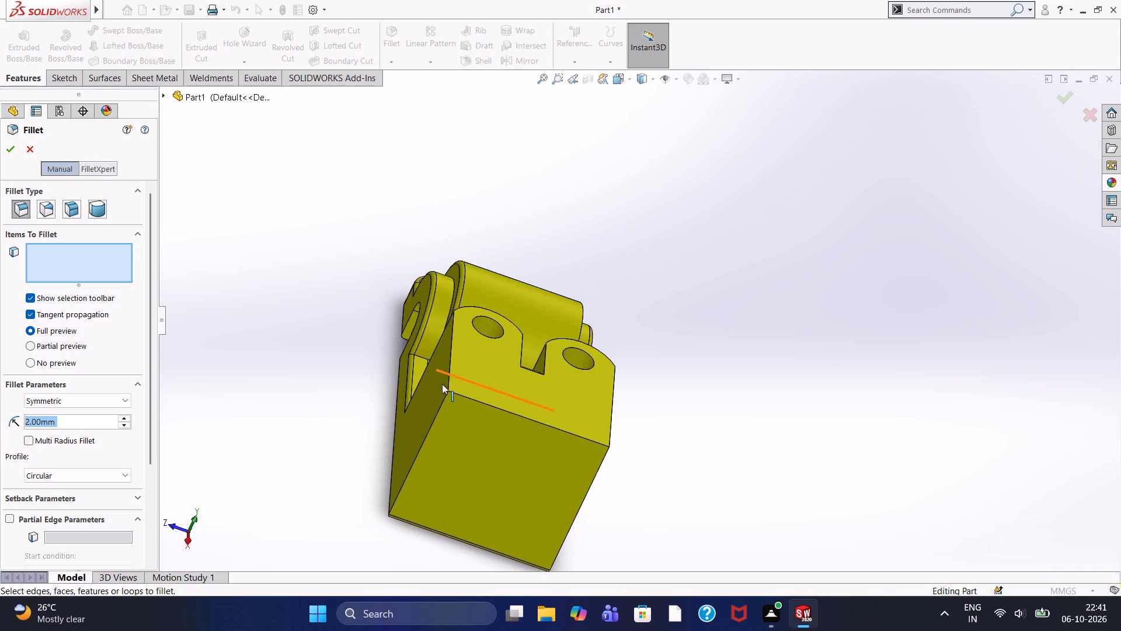
{"action": "left_click", "coordinate": [438, 415]}
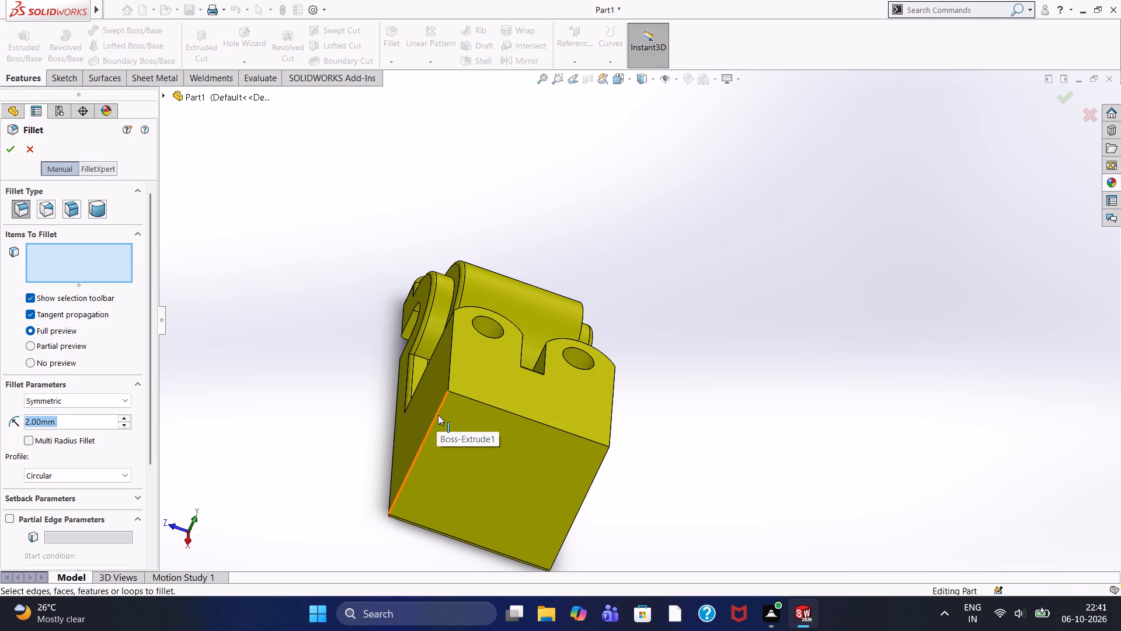
{"action": "left_click", "coordinate": [471, 400]}
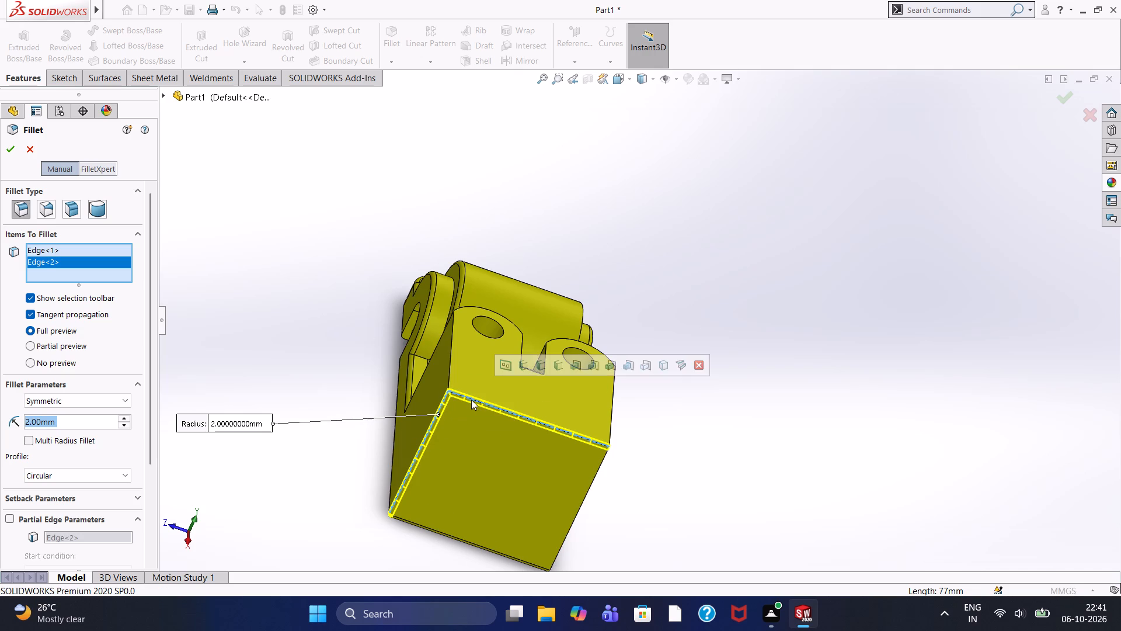
{"action": "left_click", "coordinate": [580, 505]}
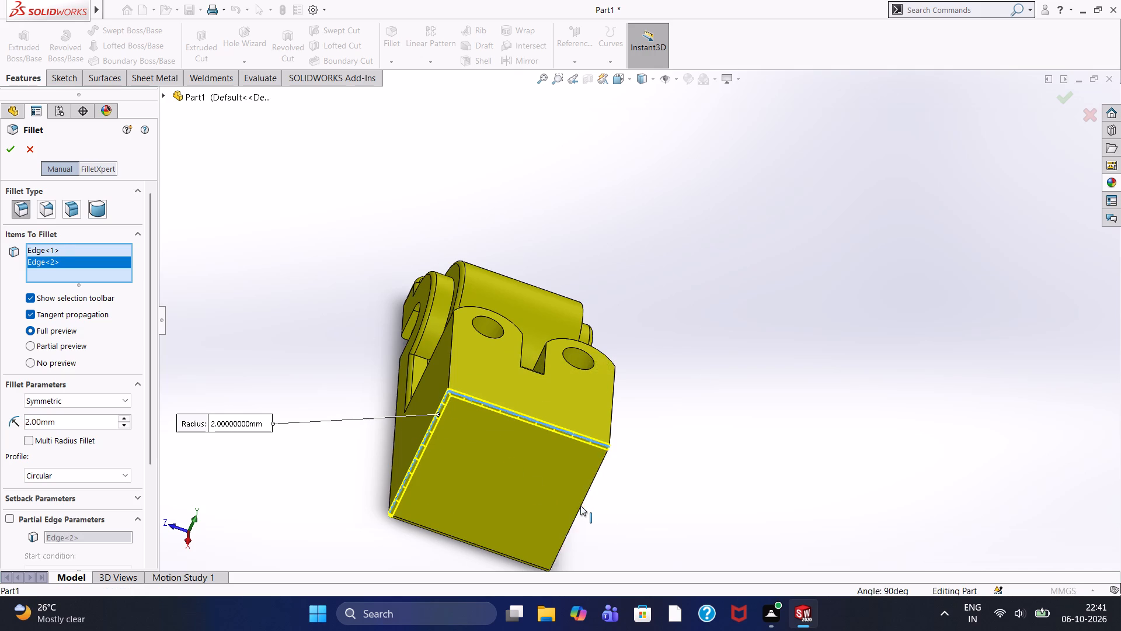
{"action": "left_click", "coordinate": [12, 152]}
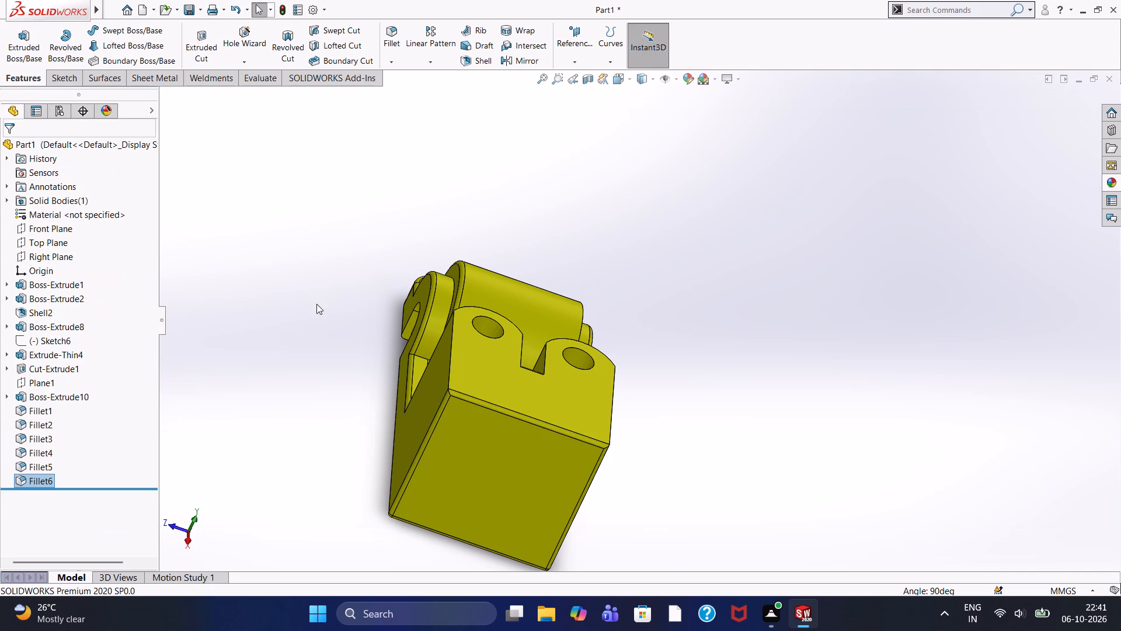
Apply a 2 mm symmetric fillet to the end block's two long top edges, both rounded lug top edges and the slot's two long top edges.
{"action": "middle_click_drag", "start_coordinate": [316, 304], "coordinate": [207, 245]}
{"action": "middle_click", "coordinate": [207, 245]}
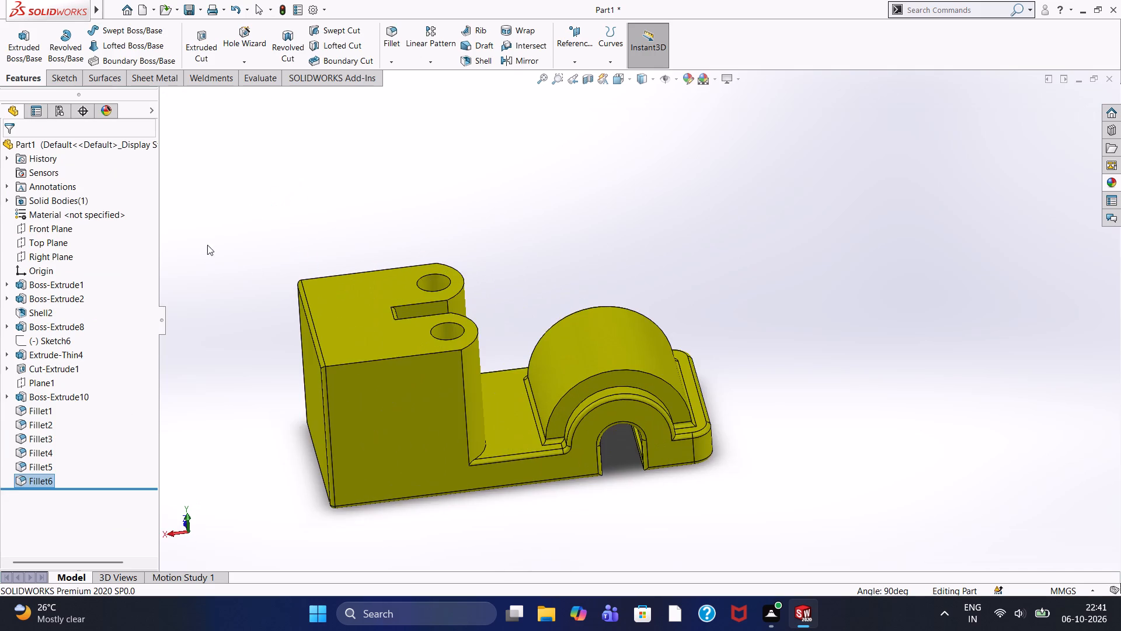
{"action": "scroll", "coordinate": [343, 287], "scroll_direction": "down", "scroll_amount": 1}
{"action": "scroll", "coordinate": [273, 221], "scroll_direction": "up", "scroll_amount": 1}
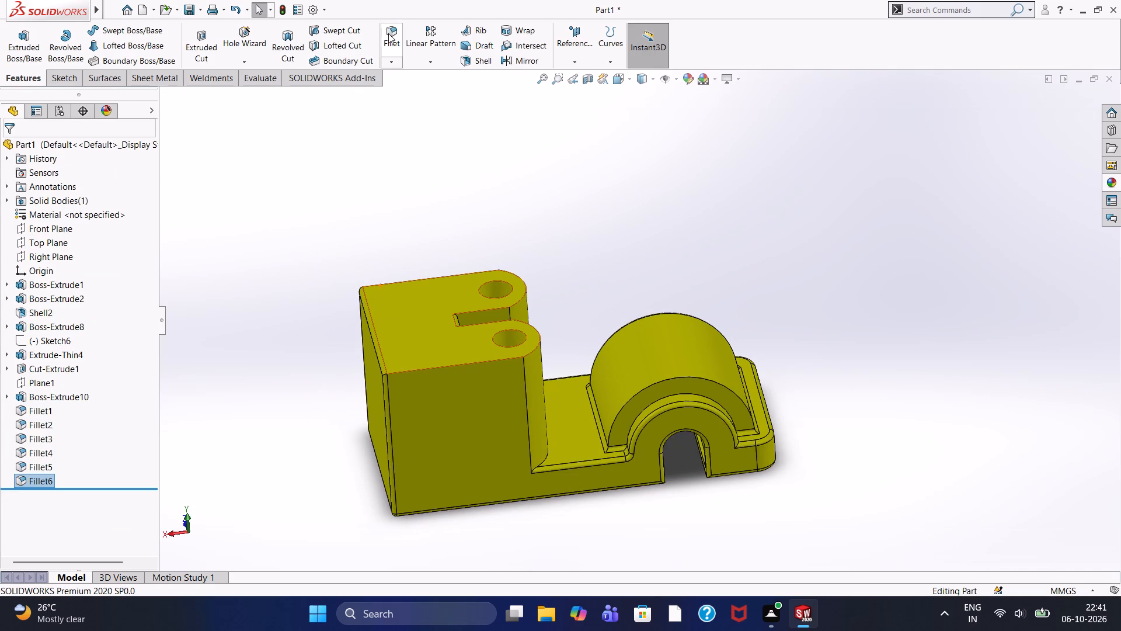
{"action": "left_click", "coordinate": [388, 33]}
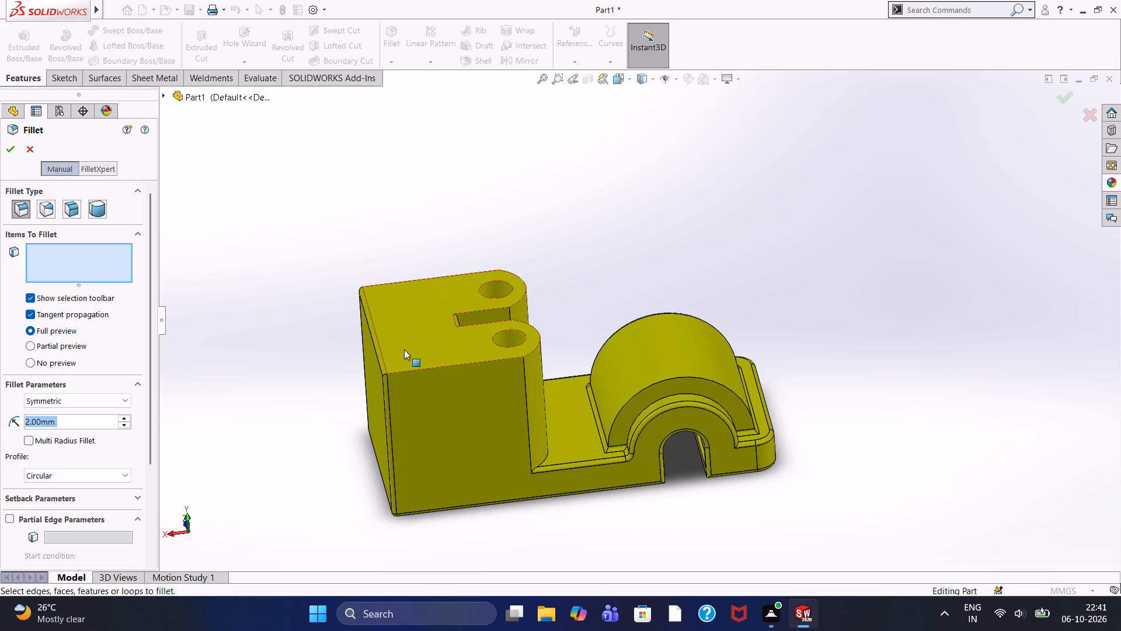
{"action": "left_click", "coordinate": [449, 365]}
{"action": "middle_click_drag", "start_coordinate": [356, 232], "coordinate": [356, 281]}
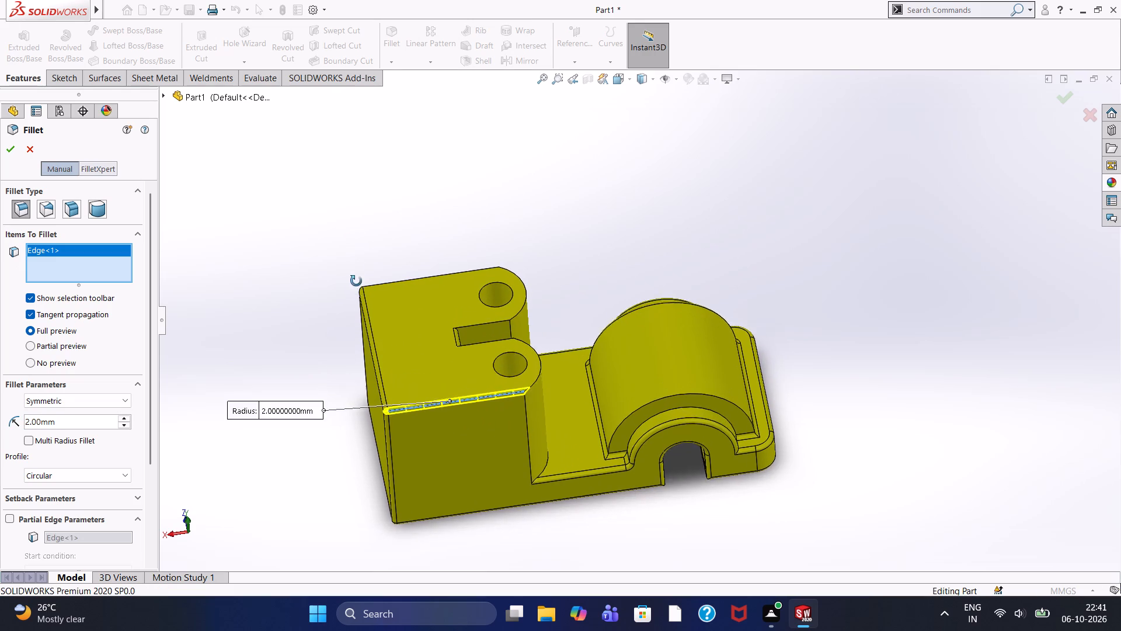
{"action": "middle_click_drag", "start_coordinate": [356, 281], "coordinate": [357, 302]}
{"action": "left_click", "coordinate": [407, 282]}
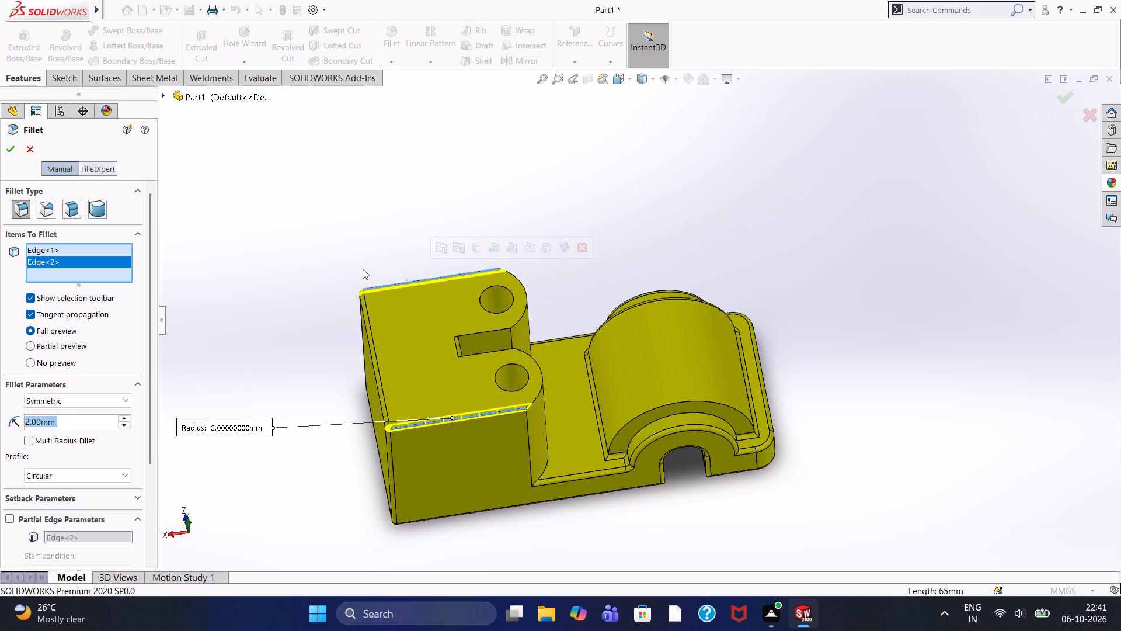
{"action": "middle_click_drag", "start_coordinate": [351, 269], "coordinate": [330, 212]}
{"action": "scroll", "coordinate": [330, 212], "scroll_direction": "up", "scroll_amount": 1}
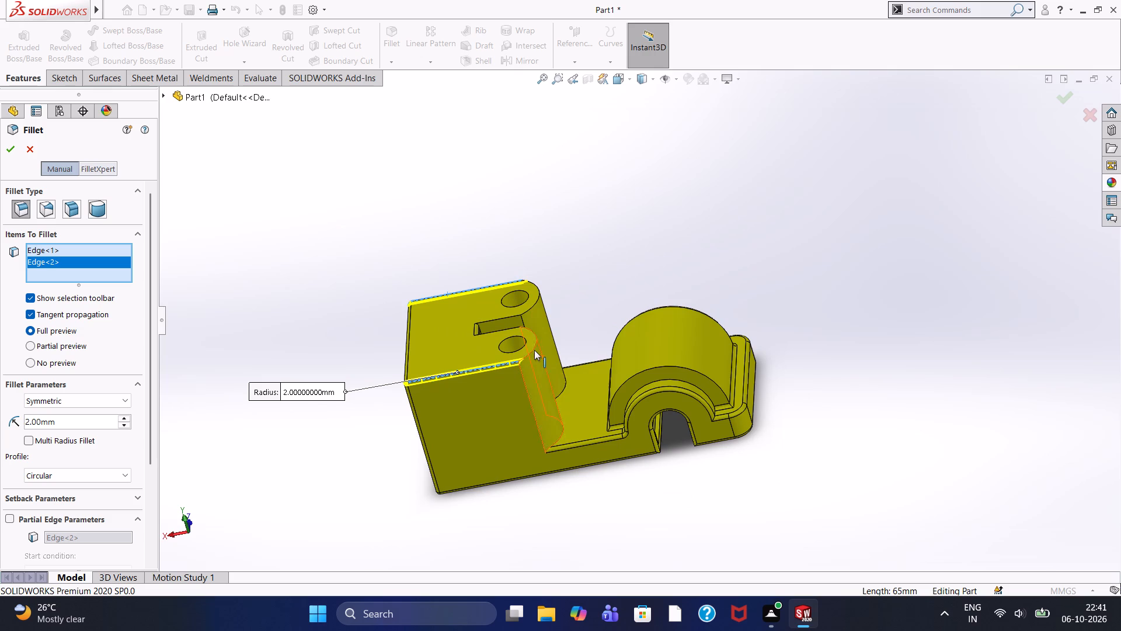
{"action": "left_click", "coordinate": [534, 349]}
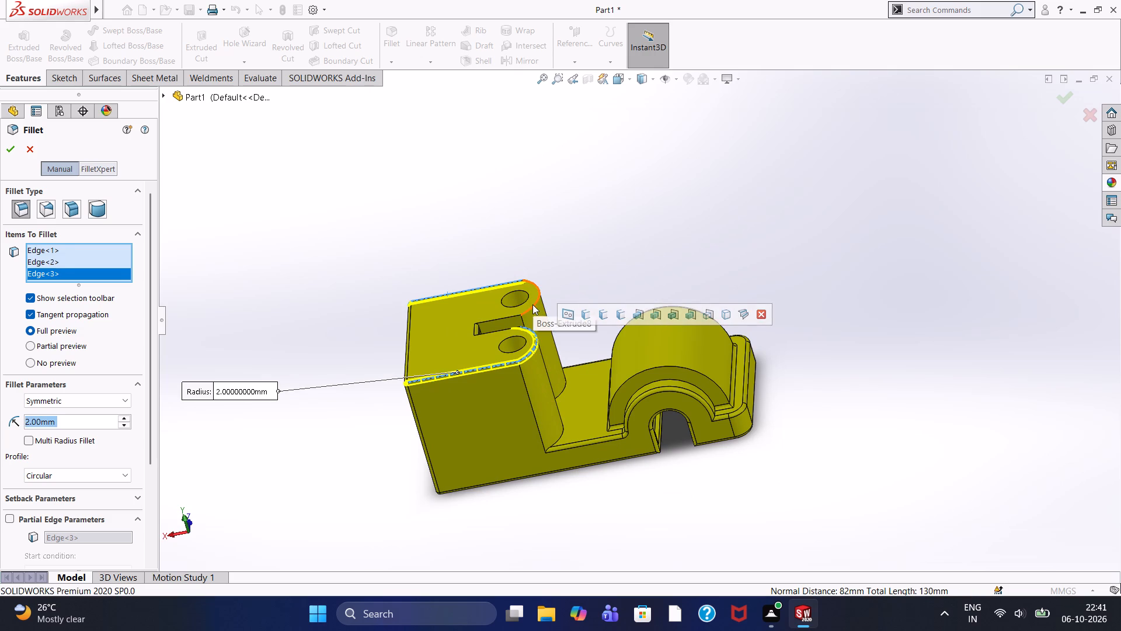
{"action": "left_click", "coordinate": [535, 306]}
{"action": "left_click", "coordinate": [497, 321]}
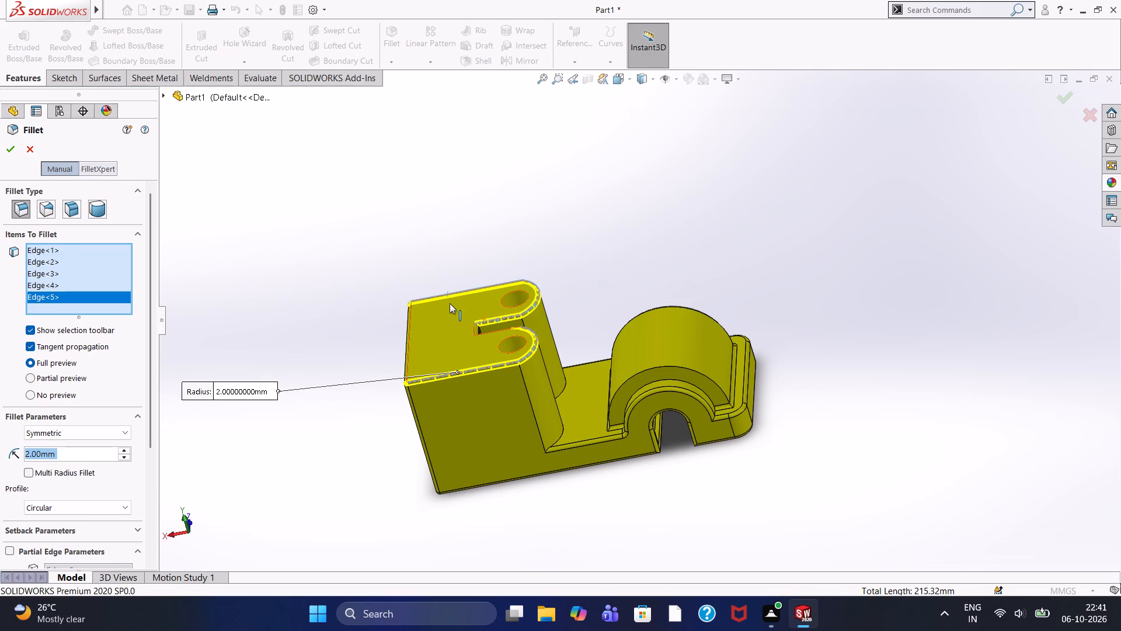
{"action": "middle_click_drag", "start_coordinate": [449, 248], "coordinate": [429, 408]}
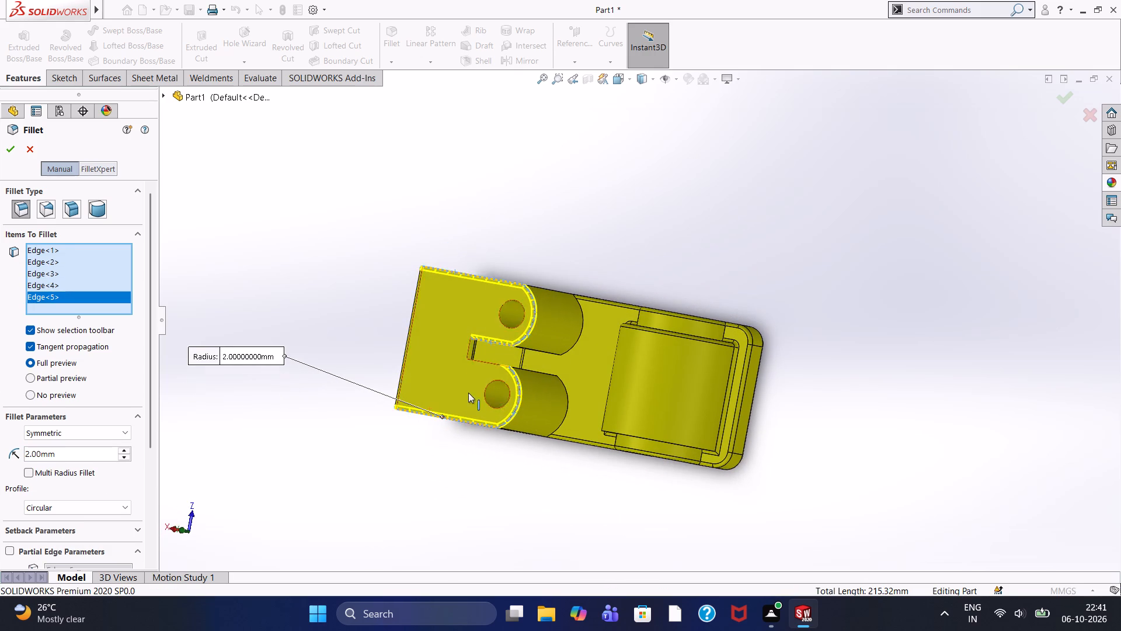
{"action": "left_click", "coordinate": [482, 362]}
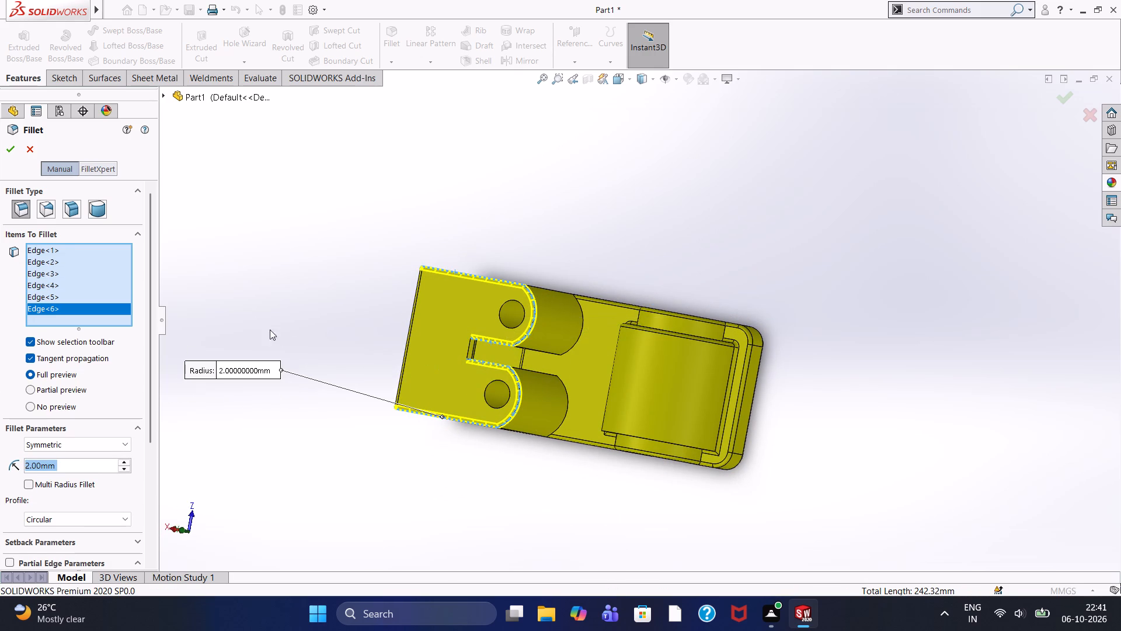
{"action": "left_click", "coordinate": [10, 155]}
Examine the filleted end block, slot, holed lugs and underside from several directions for edges still left sharp.
{"action": "middle_click_drag", "start_coordinate": [342, 143], "coordinate": [340, 109]}
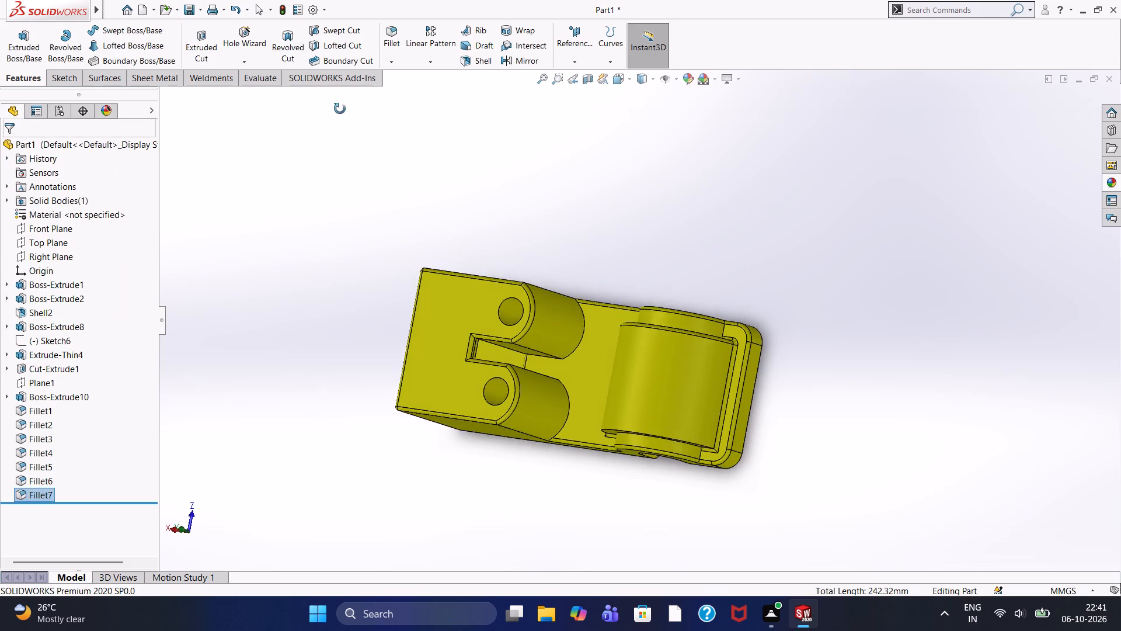
{"action": "middle_click_drag", "start_coordinate": [340, 109], "coordinate": [363, 56]}
{"action": "scroll", "coordinate": [404, 207], "scroll_direction": "up", "scroll_amount": 2}
{"action": "scroll", "coordinate": [555, 321], "scroll_direction": "down", "scroll_amount": 3}
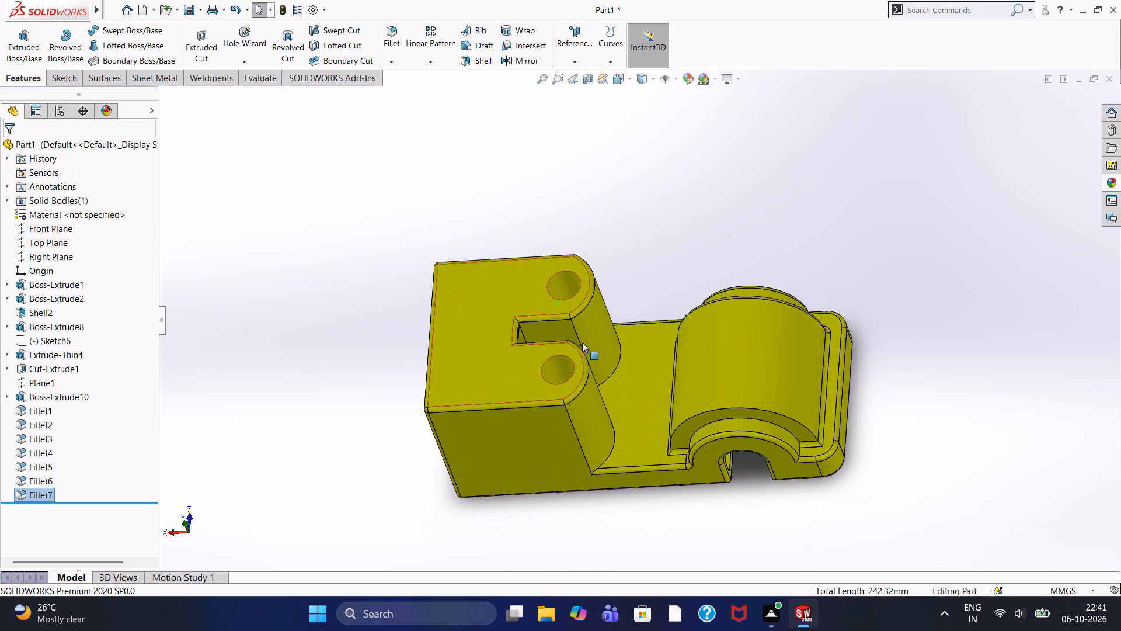
{"action": "middle_click_drag", "start_coordinate": [690, 270], "coordinate": [686, 238]}
{"action": "middle_click_drag", "start_coordinate": [883, 397], "coordinate": [868, 471]}
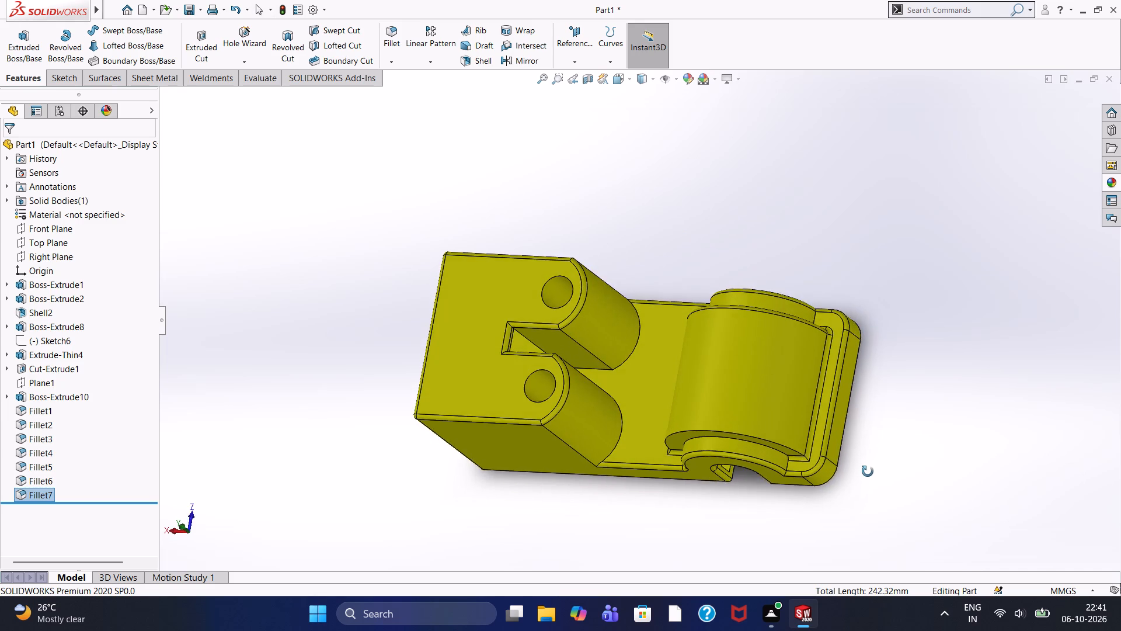
{"action": "middle_click_drag", "start_coordinate": [868, 471], "coordinate": [974, 269]}
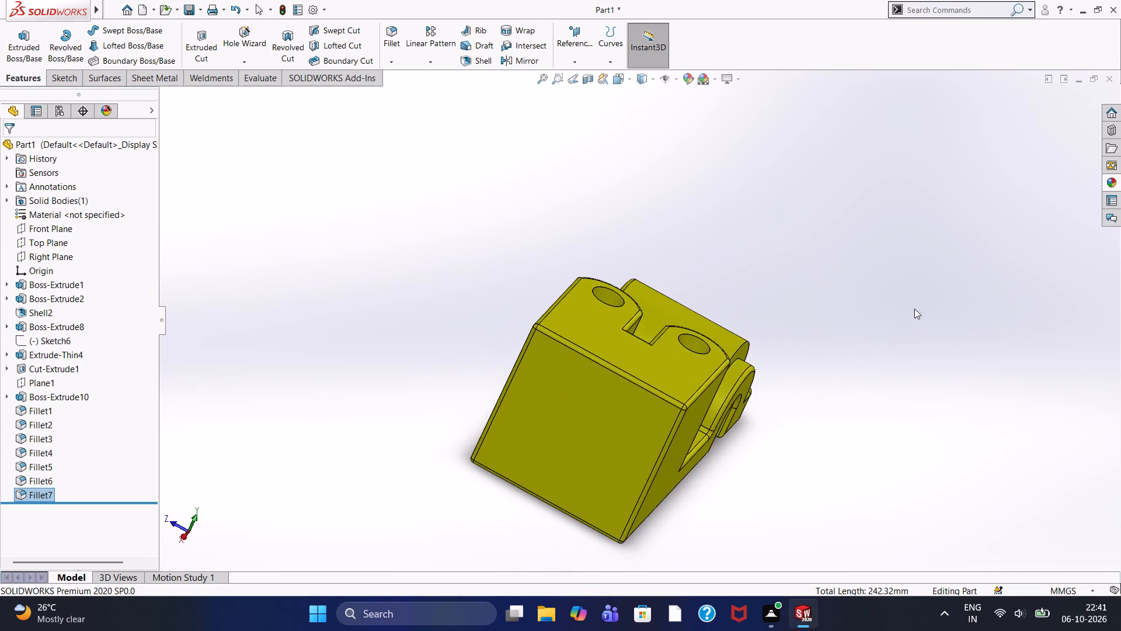
{"action": "scroll", "coordinate": [600, 455], "scroll_direction": "up", "scroll_amount": 3}
{"action": "middle_click_drag", "start_coordinate": [523, 373], "coordinate": [688, 520]}
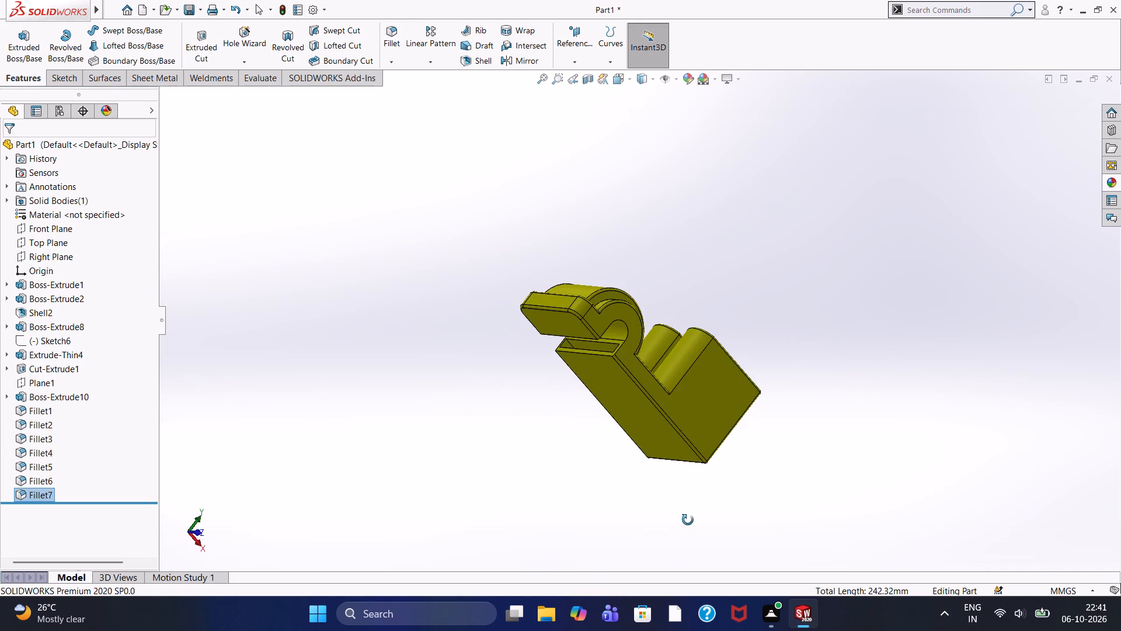
{"action": "middle_click_drag", "start_coordinate": [688, 520], "coordinate": [761, 570]}
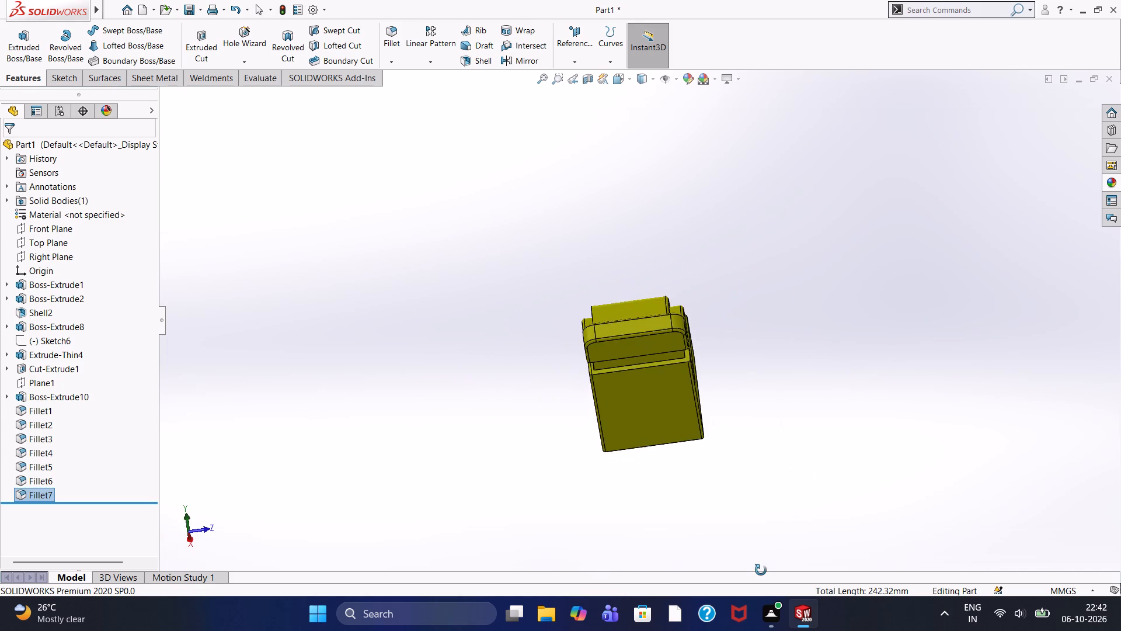
{"action": "middle_click_drag", "start_coordinate": [761, 570], "coordinate": [766, 587]}
{"action": "middle_click_drag", "start_coordinate": [701, 422], "coordinate": [702, 535]}
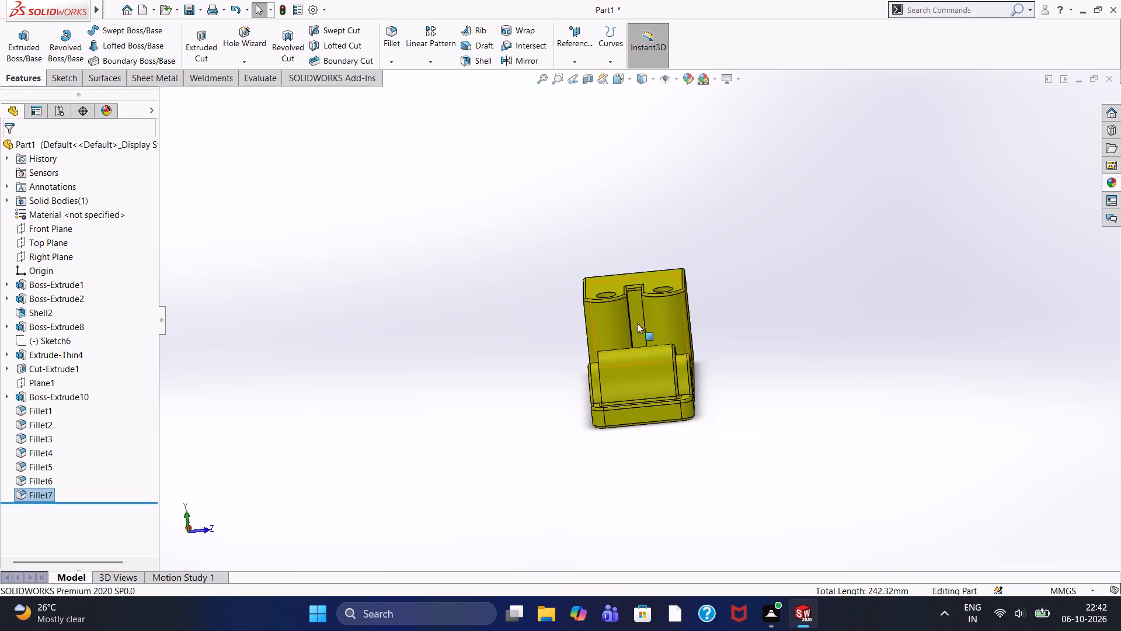
{"action": "scroll", "coordinate": [632, 300], "scroll_direction": "down", "scroll_amount": 5}
{"action": "scroll", "coordinate": [652, 358], "scroll_direction": "down", "scroll_amount": 1}
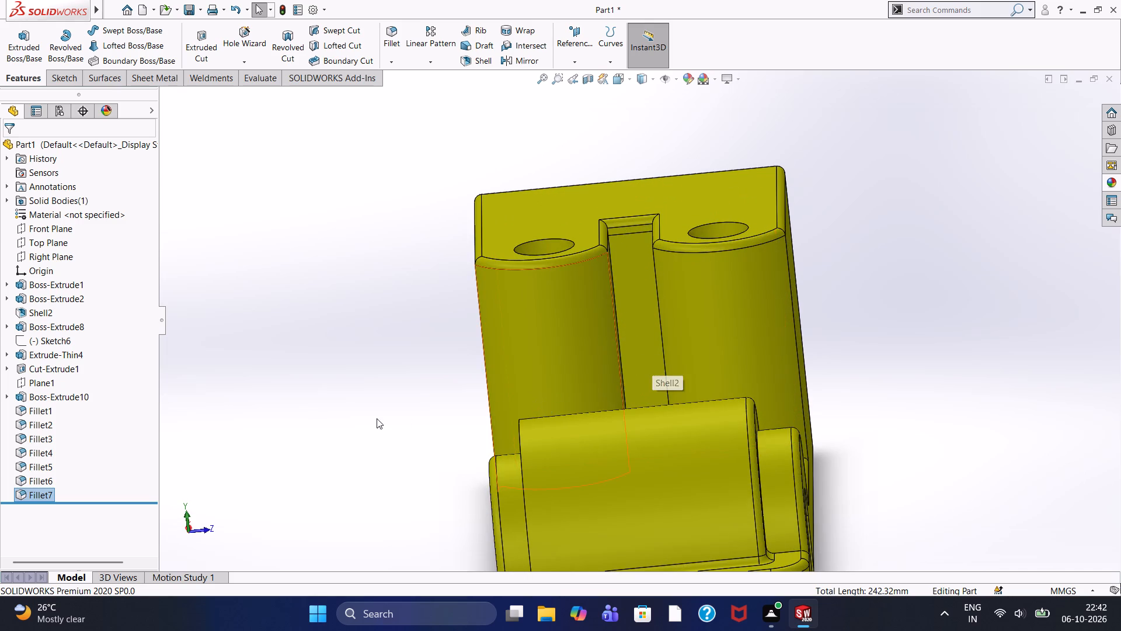
{"action": "middle_click_drag", "start_coordinate": [377, 418], "coordinate": [474, 460]}
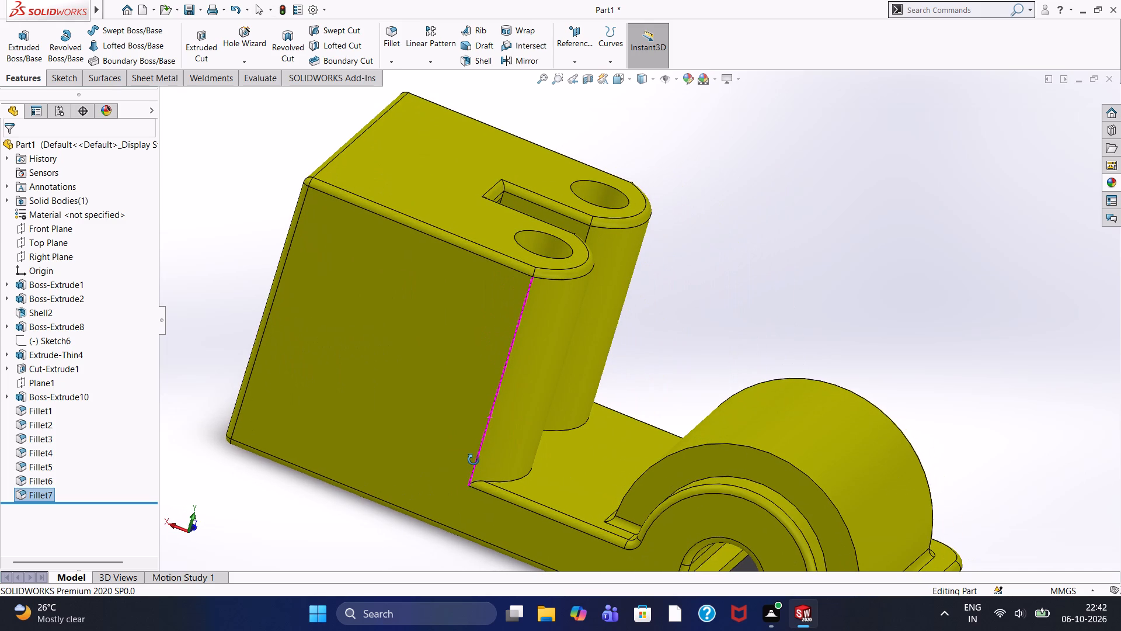
{"action": "middle_click_drag", "start_coordinate": [474, 460], "coordinate": [475, 461]}
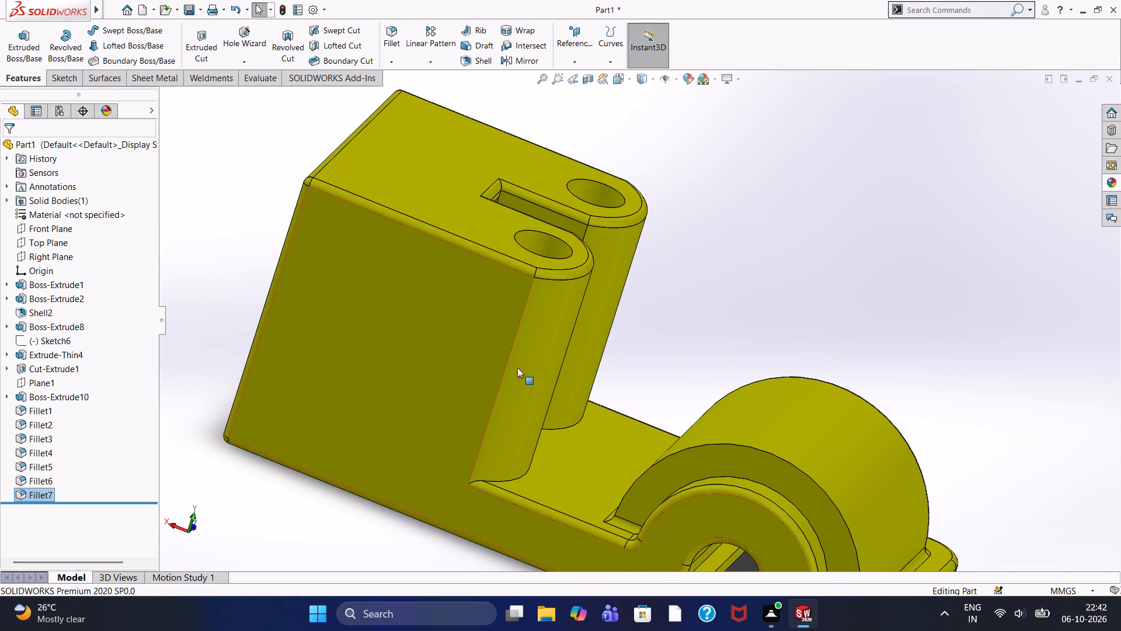
{"action": "scroll", "coordinate": [544, 348], "scroll_direction": "up", "scroll_amount": 1}
{"action": "scroll", "coordinate": [544, 348], "scroll_direction": "down", "scroll_amount": 2}
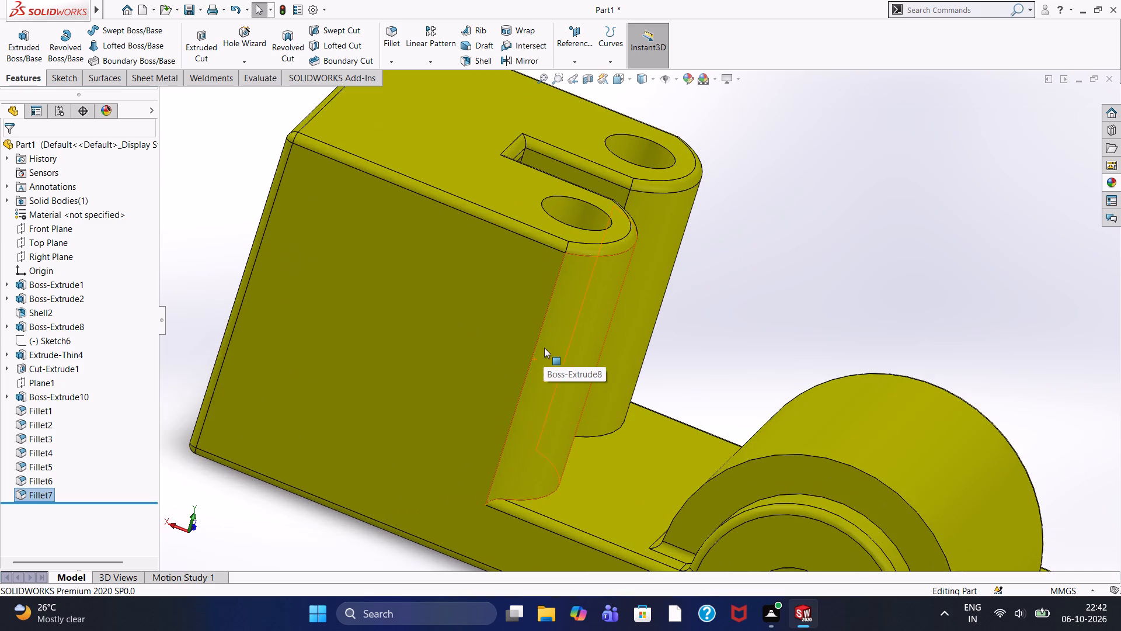
{"action": "scroll", "coordinate": [548, 344], "scroll_direction": "up", "scroll_amount": 1}
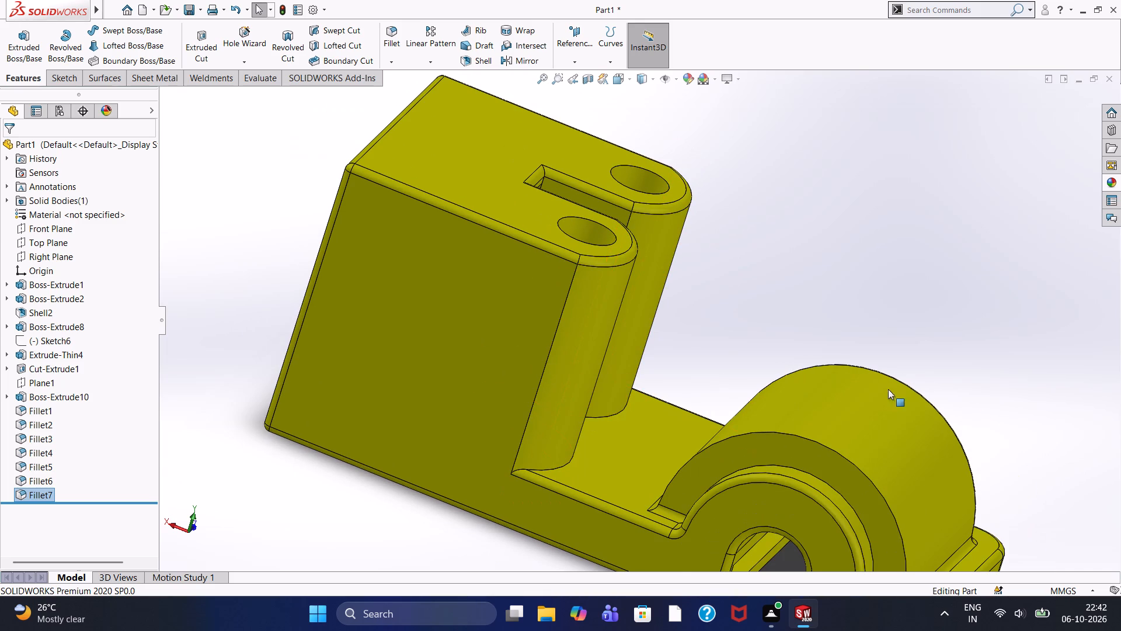
Apply a 2 mm symmetric fillet to the curved outer edge of the large outer arch on one side face.
{"action": "scroll", "coordinate": [843, 433], "scroll_direction": "down", "scroll_amount": 2}
{"action": "scroll", "coordinate": [835, 430], "scroll_direction": "up", "scroll_amount": 1}
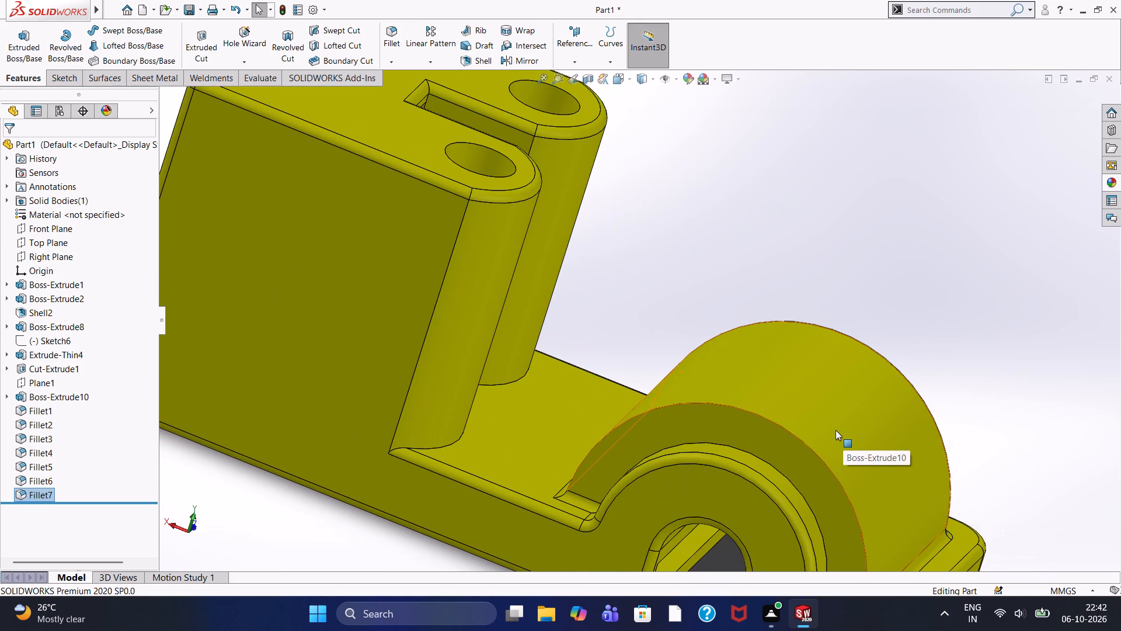
{"action": "scroll", "coordinate": [835, 430], "scroll_direction": "up", "scroll_amount": 2}
{"action": "scroll", "coordinate": [835, 430], "scroll_direction": "down", "scroll_amount": 2}
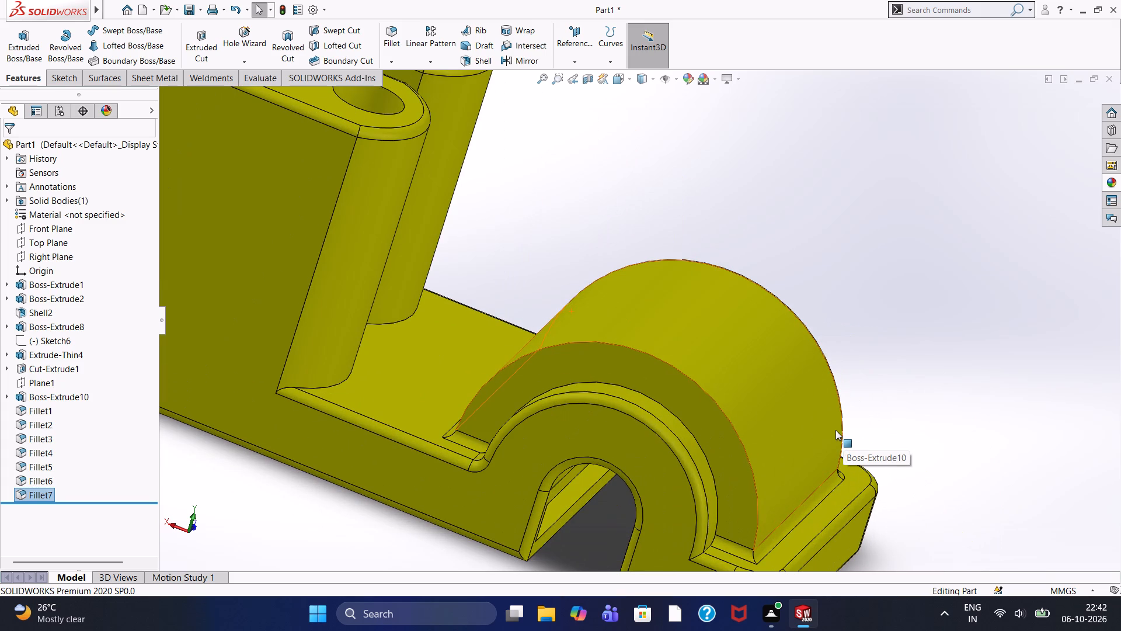
{"action": "scroll", "coordinate": [835, 430], "scroll_direction": "up", "scroll_amount": 1}
{"action": "scroll", "coordinate": [835, 430], "scroll_direction": "down", "scroll_amount": 1}
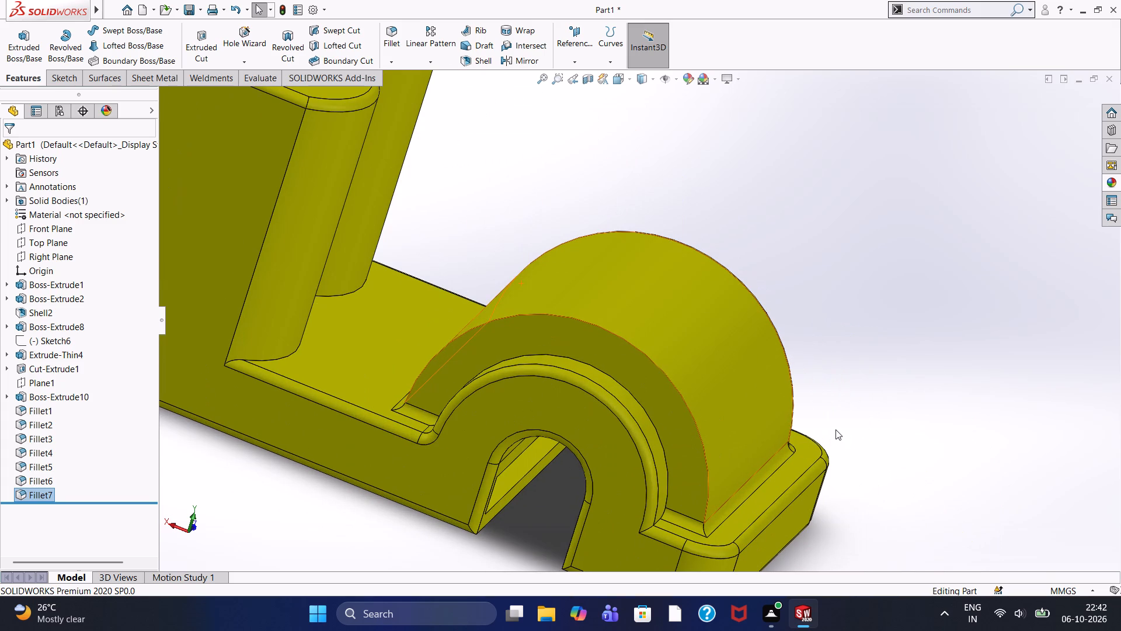
{"action": "scroll", "coordinate": [835, 429], "scroll_direction": "down", "scroll_amount": 2}
{"action": "scroll", "coordinate": [835, 429], "scroll_direction": "up", "scroll_amount": 1}
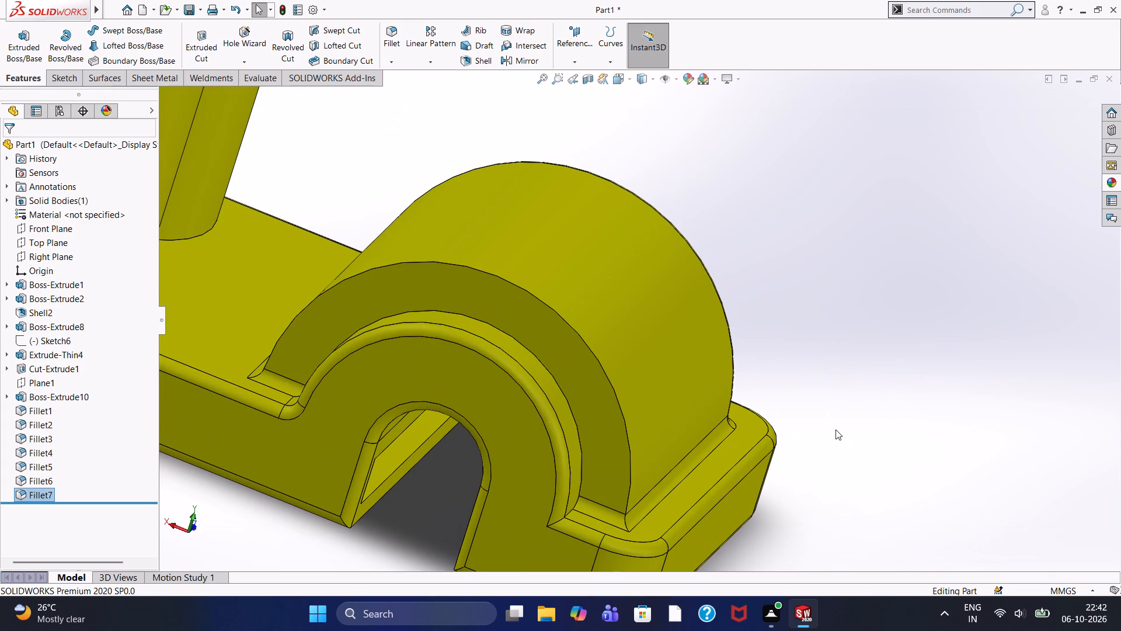
{"action": "scroll", "coordinate": [835, 429], "scroll_direction": "up", "scroll_amount": 1}
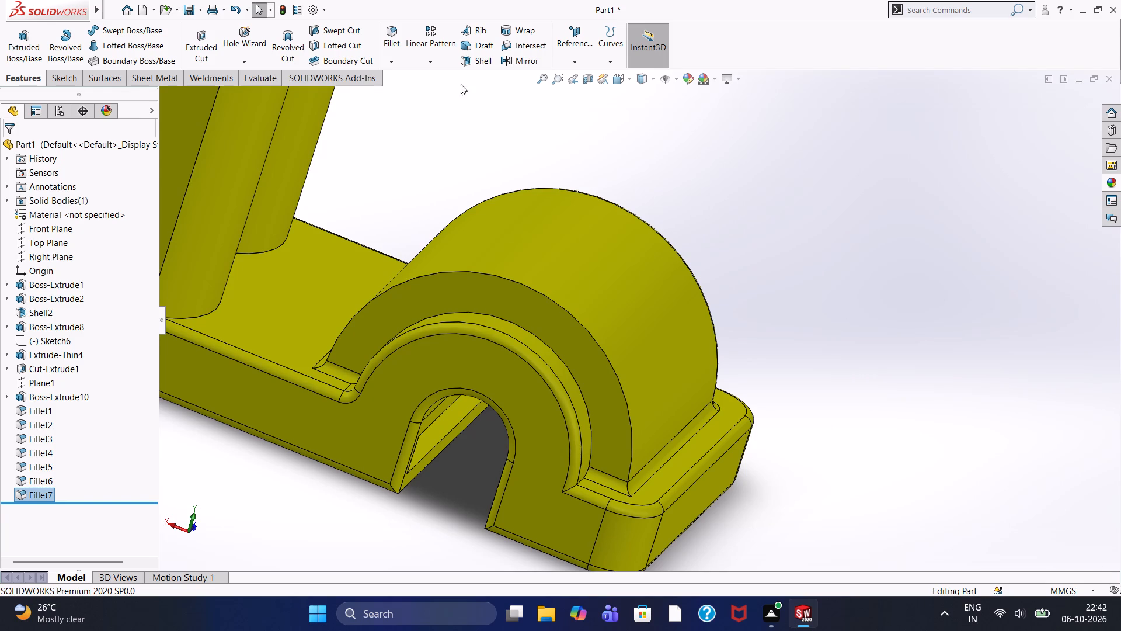
{"action": "left_click", "coordinate": [392, 31]}
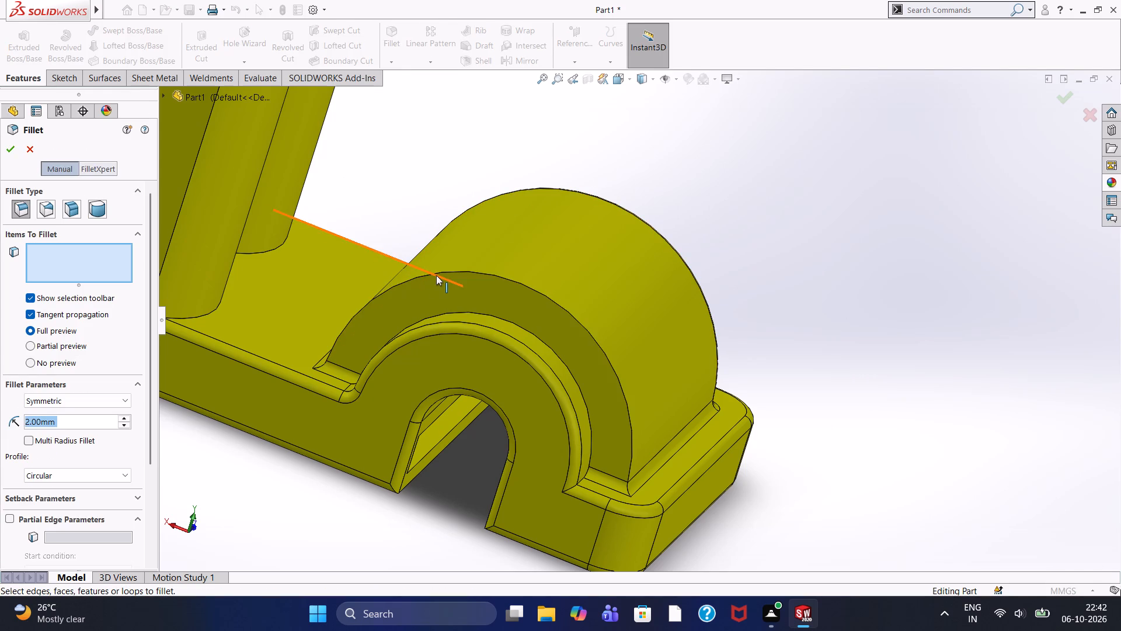
{"action": "left_click", "coordinate": [477, 273]}
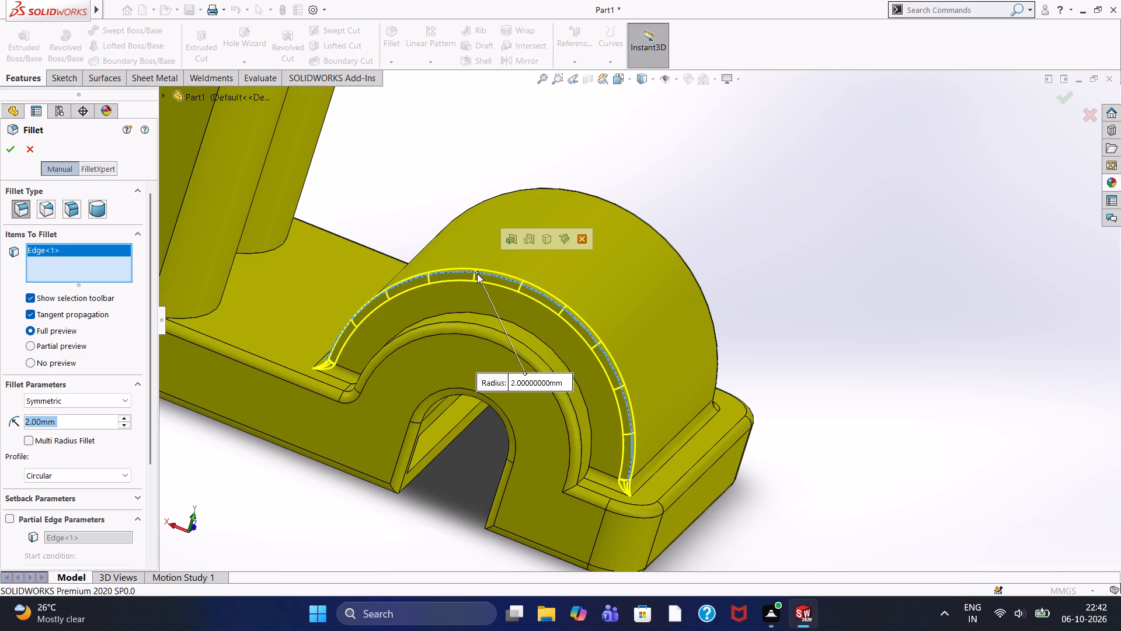
{"action": "left_click", "coordinate": [5, 148]}
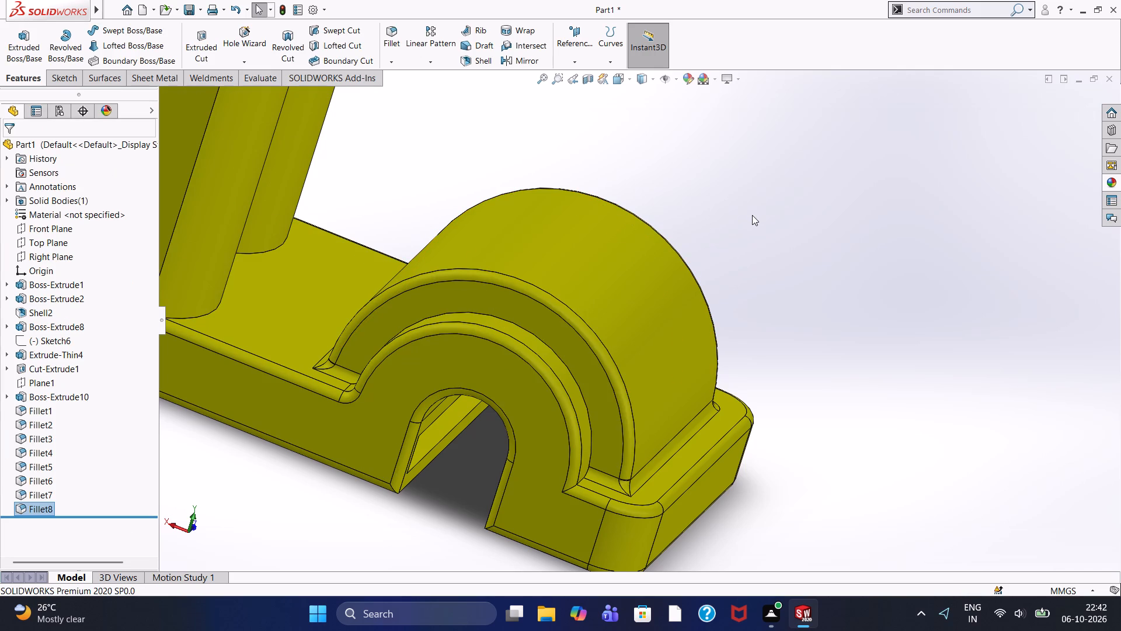
Examine the outer arch's two ends and the holed lugs up close and as a whole.
{"action": "middle_click_drag", "start_coordinate": [752, 215], "coordinate": [644, 249]}
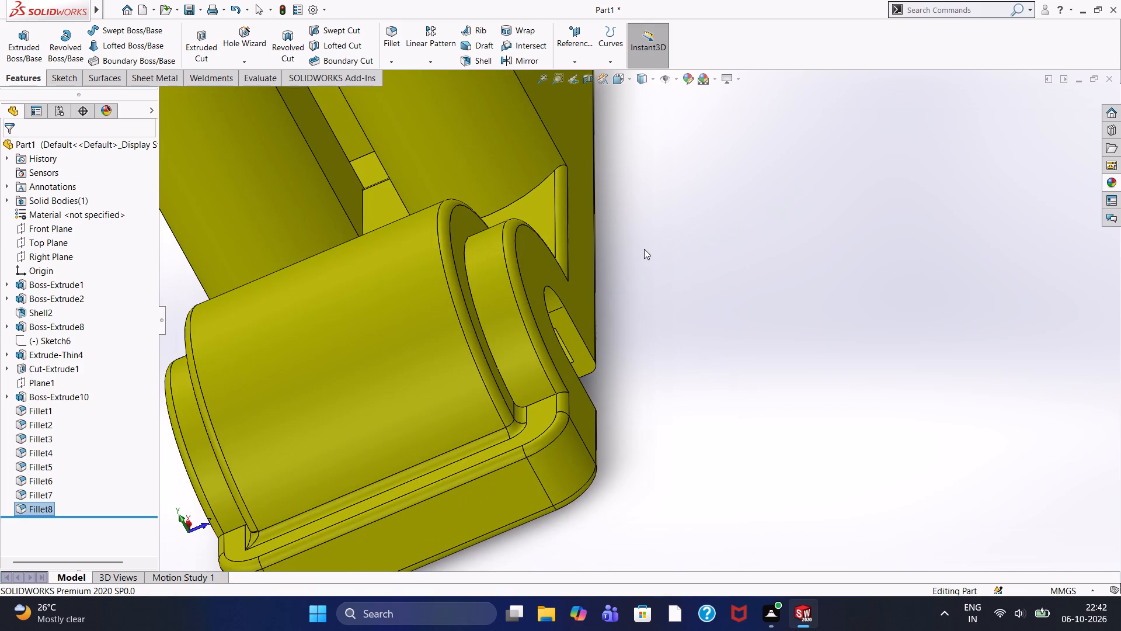
{"action": "scroll", "coordinate": [617, 245], "scroll_direction": "up", "scroll_amount": 1}
{"action": "scroll", "coordinate": [617, 245], "scroll_direction": "down", "scroll_amount": 1}
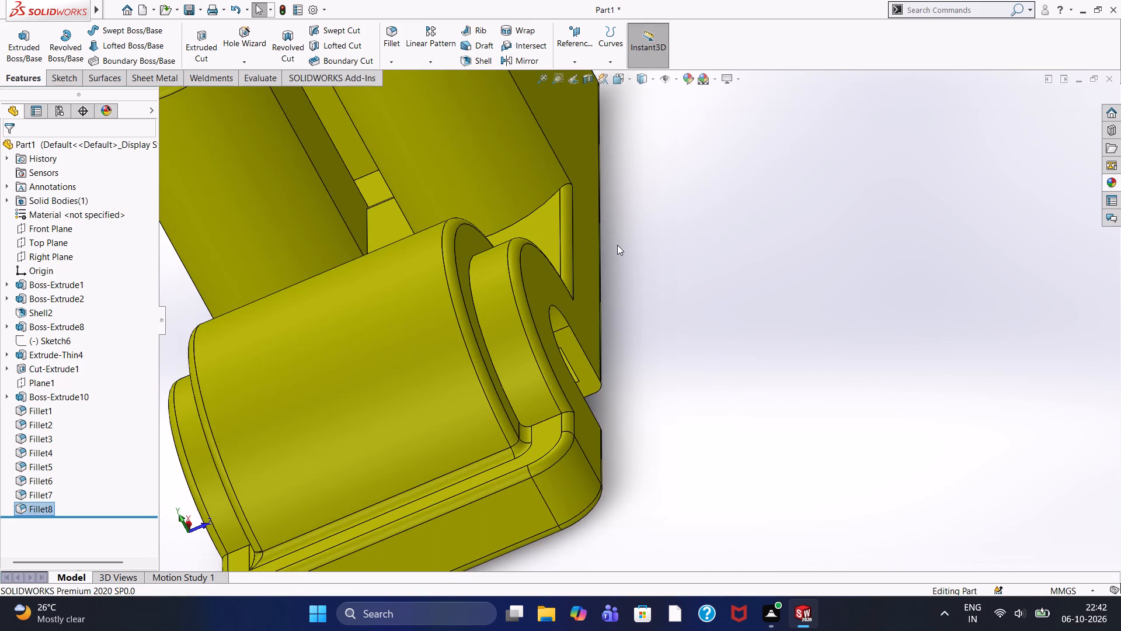
{"action": "scroll", "coordinate": [617, 245], "scroll_direction": "up", "scroll_amount": 2}
{"action": "scroll", "coordinate": [510, 235], "scroll_direction": "up", "scroll_amount": 3}
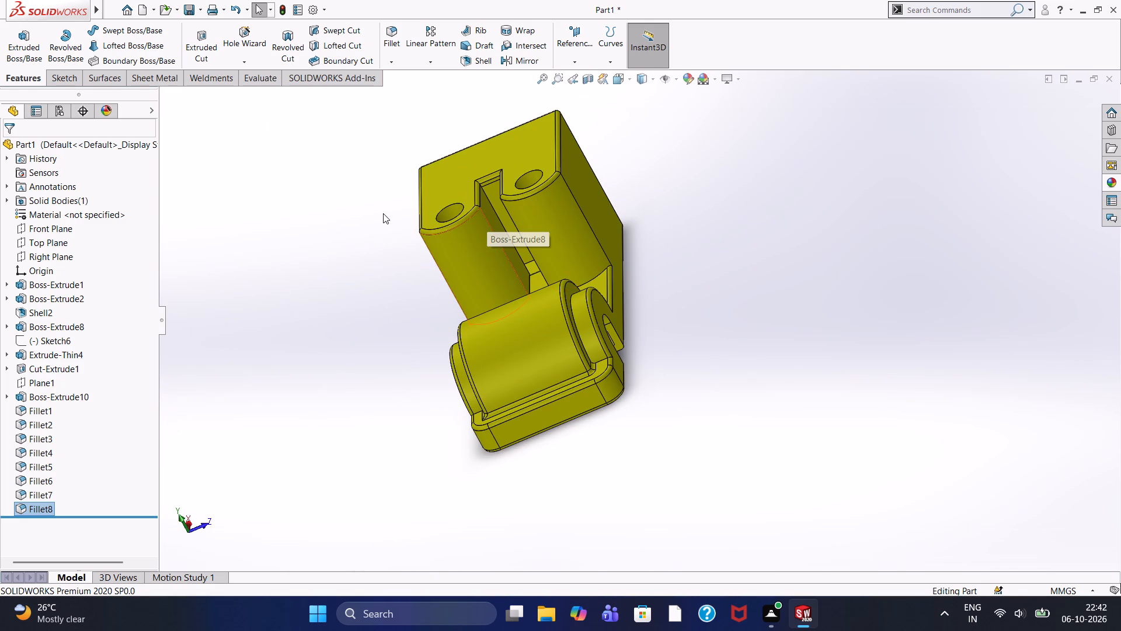
{"action": "scroll", "coordinate": [395, 201], "scroll_direction": "up", "scroll_amount": 1}
{"action": "scroll", "coordinate": [431, 189], "scroll_direction": "down", "scroll_amount": 3}
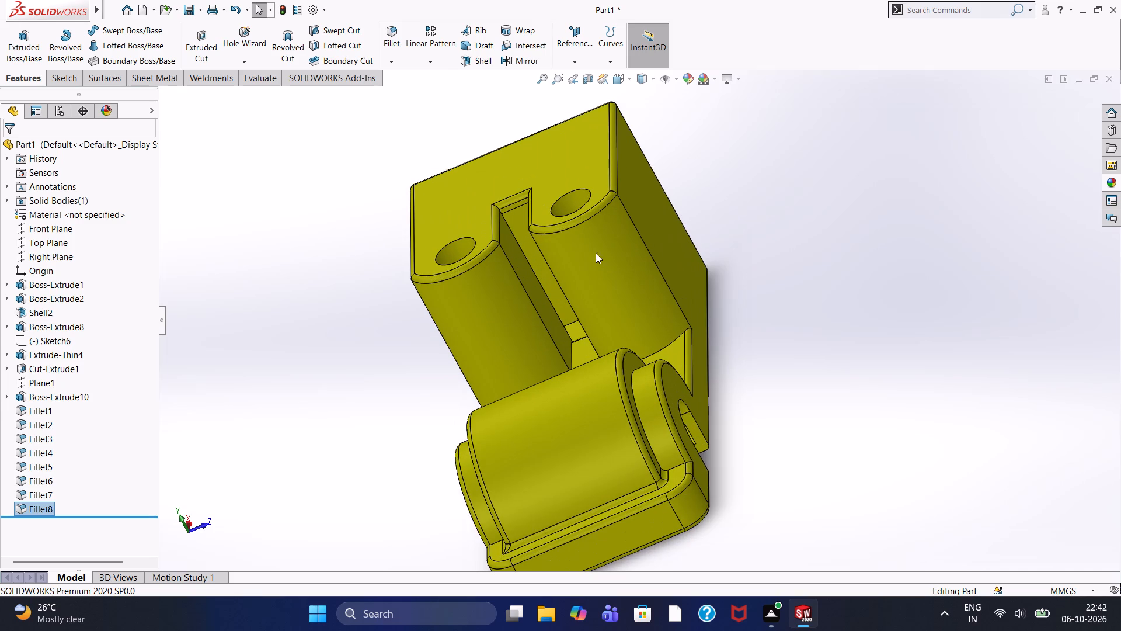
Chamfer the top rims of both lug holes with a 0.5 mm distance at 45 degrees.
{"action": "scroll", "coordinate": [528, 230], "scroll_direction": "down", "scroll_amount": 1}
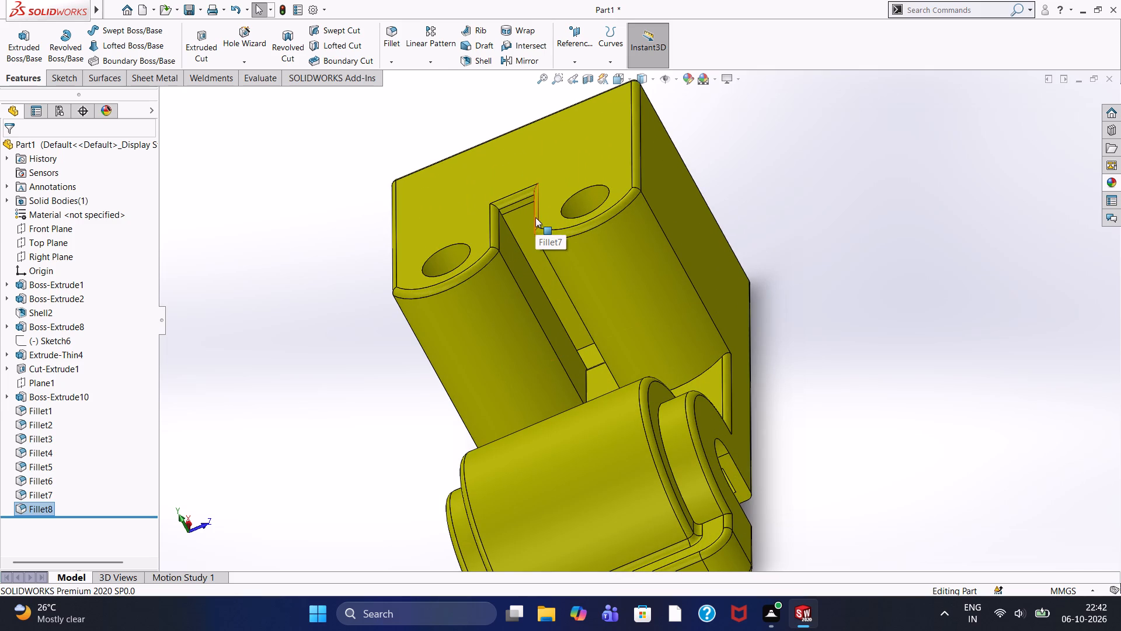
{"action": "left_click", "coordinate": [396, 61]}
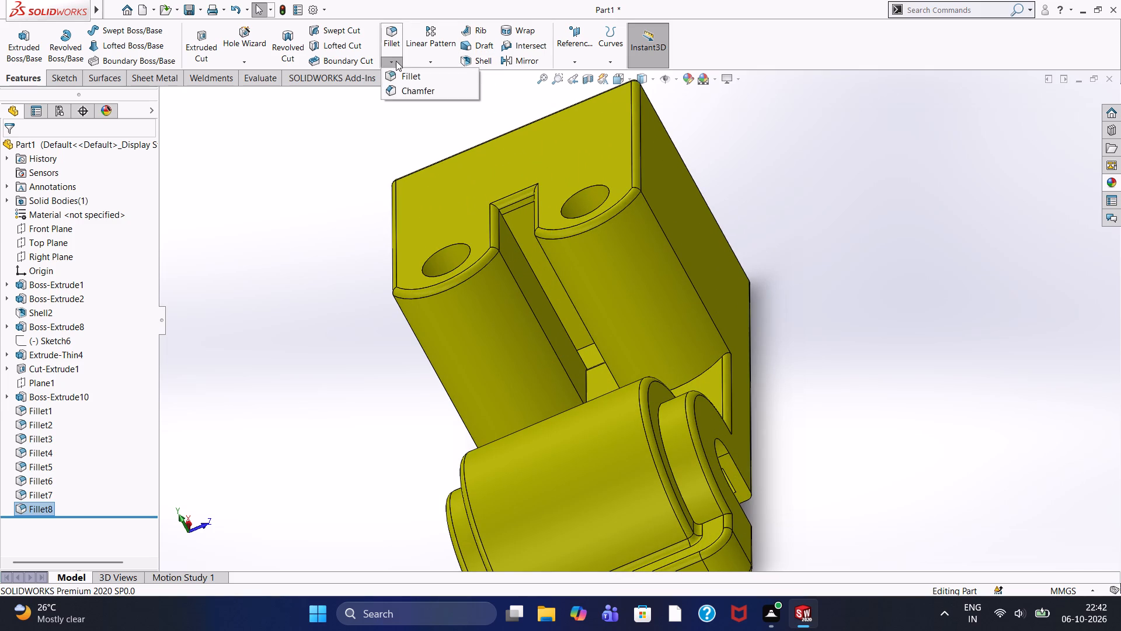
{"action": "left_click", "coordinate": [413, 93]}
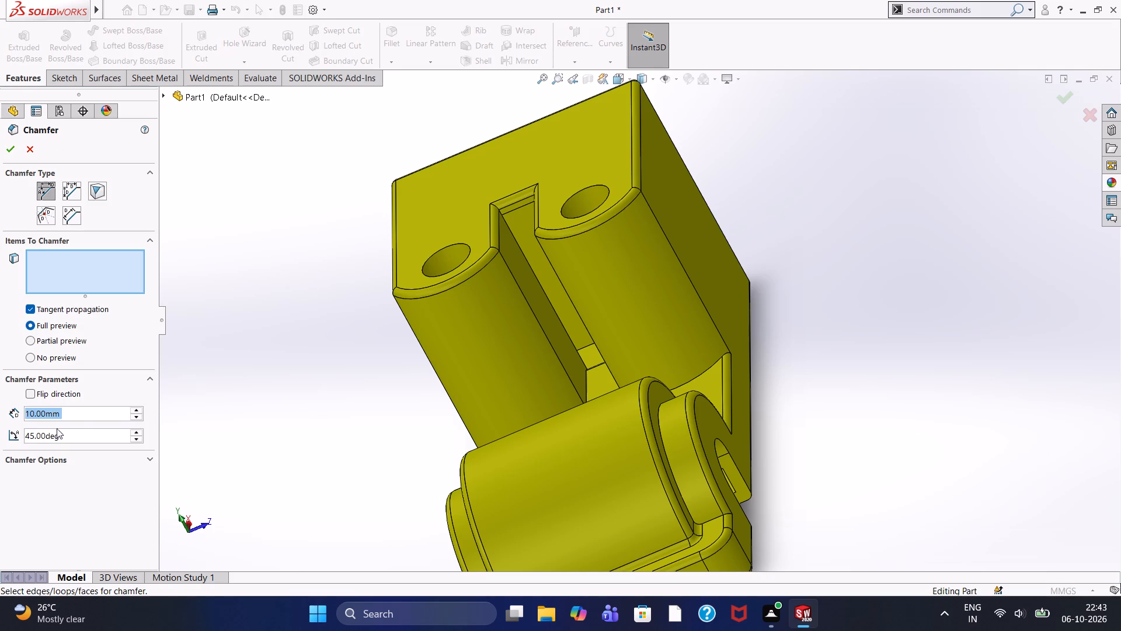
{"action": "left_click_drag", "start_coordinate": [85, 410], "coordinate": [0, 436]}
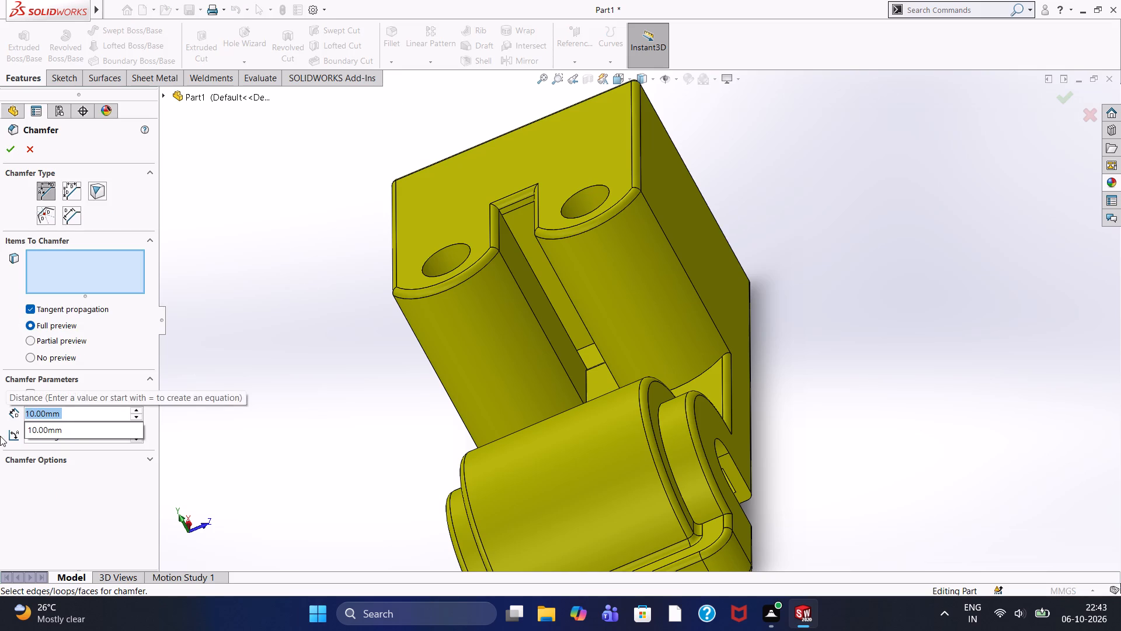
{"action": "type", "text": ".5"}
{"action": "key", "text": "Return"}
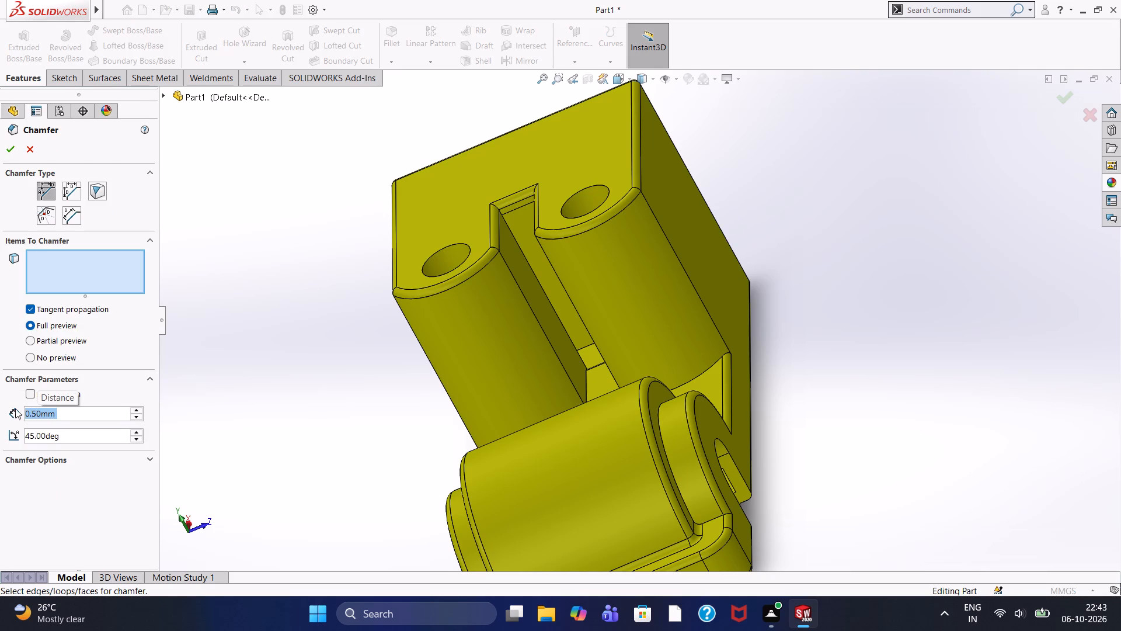
{"action": "left_click", "coordinate": [449, 247]}
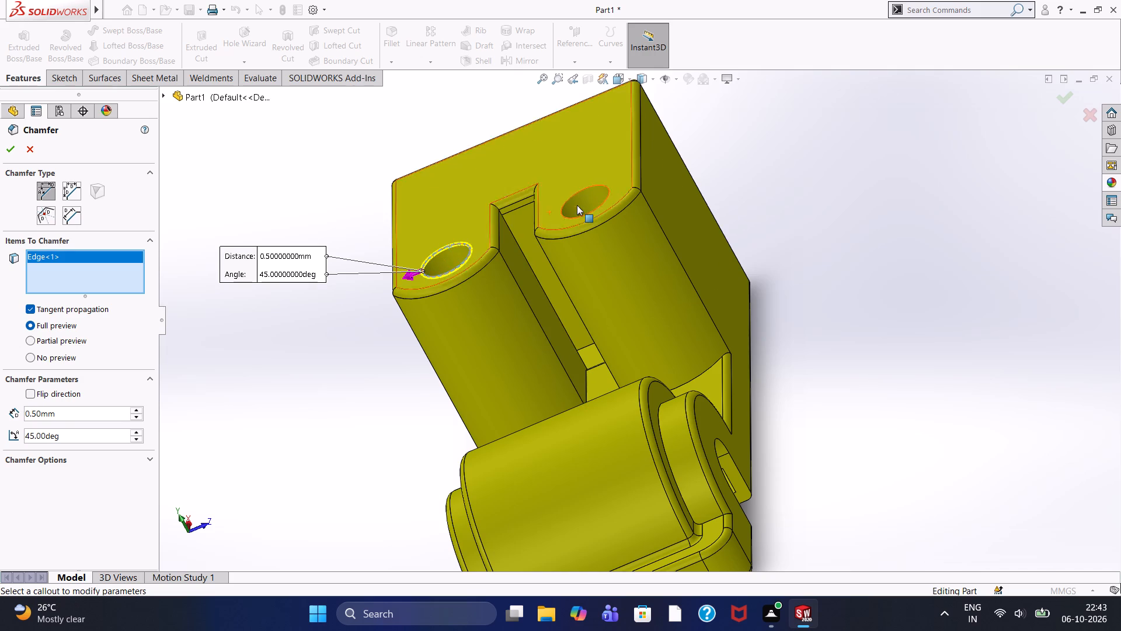
{"action": "left_click", "coordinate": [574, 193]}
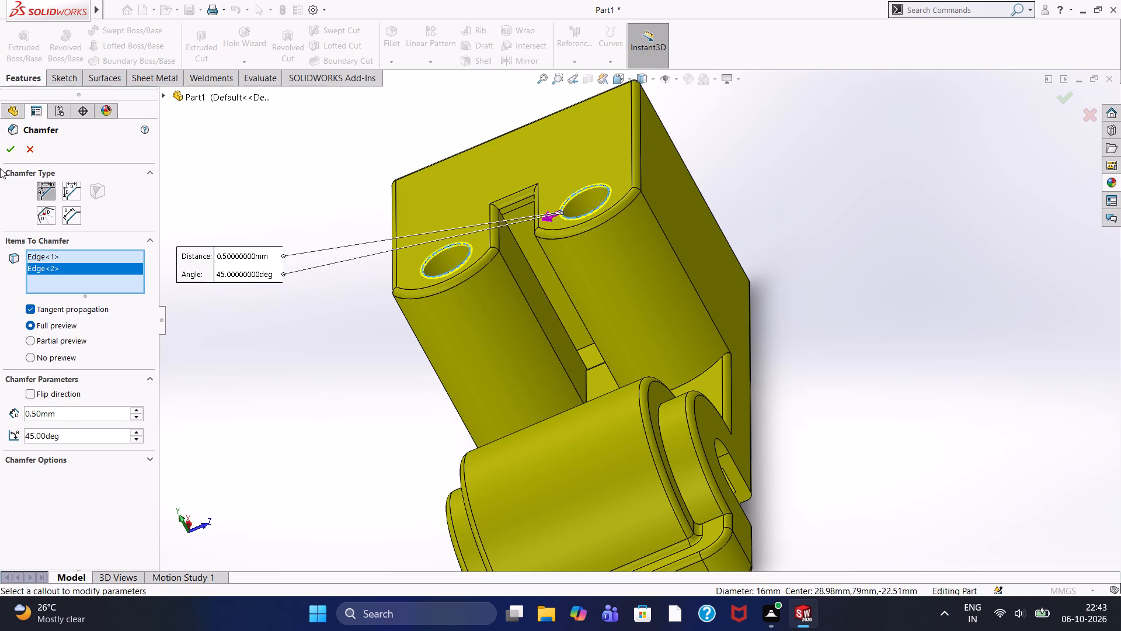
{"action": "left_click", "coordinate": [14, 154]}
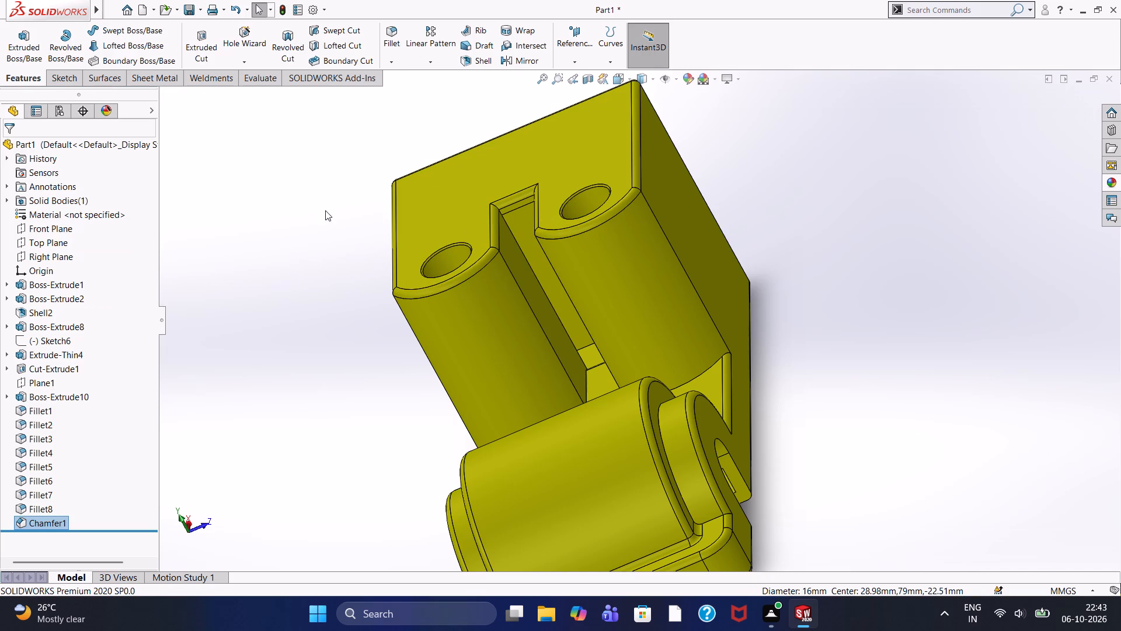
Examine the chamfered rims of the lug holes up close and within the whole part.
{"action": "middle_click_drag", "start_coordinate": [325, 210], "coordinate": [332, 236]}
{"action": "scroll", "coordinate": [492, 283], "scroll_direction": "down", "scroll_amount": 10}
{"action": "scroll", "coordinate": [535, 306], "scroll_direction": "down", "scroll_amount": 3}
{"action": "scroll", "coordinate": [535, 307], "scroll_direction": "up", "scroll_amount": 8}
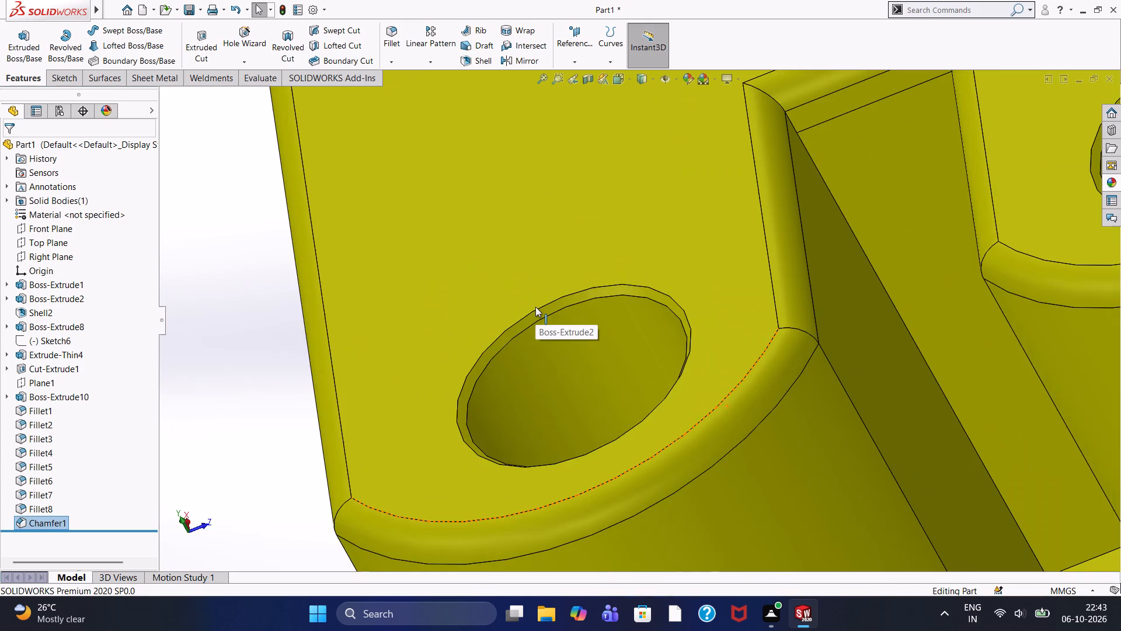
{"action": "scroll", "coordinate": [541, 308], "scroll_direction": "up", "scroll_amount": 9}
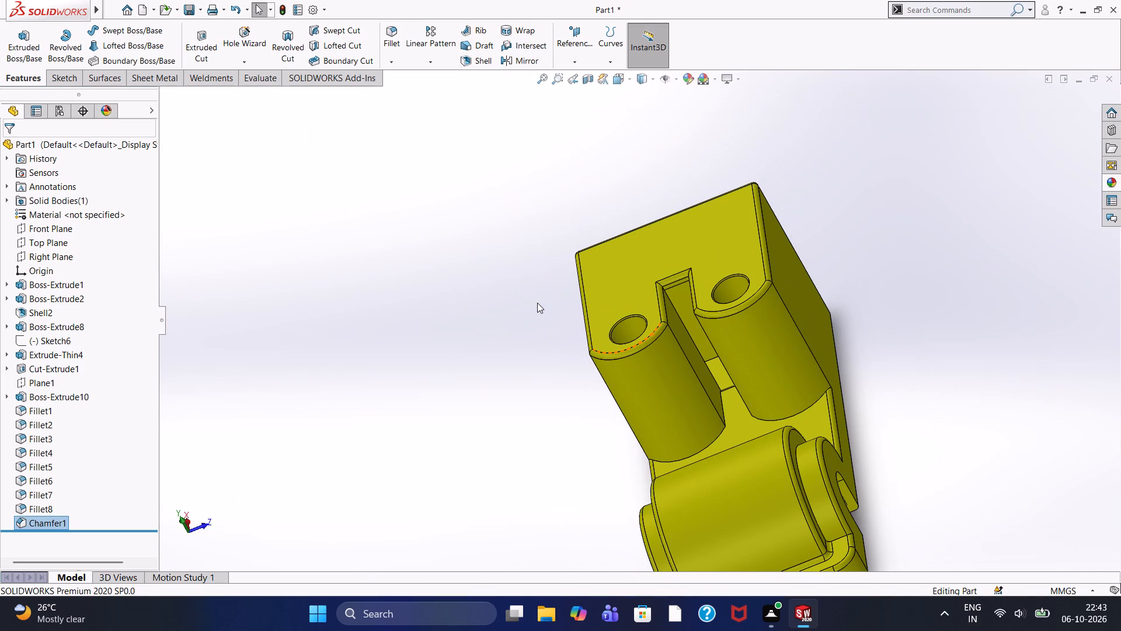
{"action": "scroll", "coordinate": [537, 303], "scroll_direction": "up", "scroll_amount": 1}
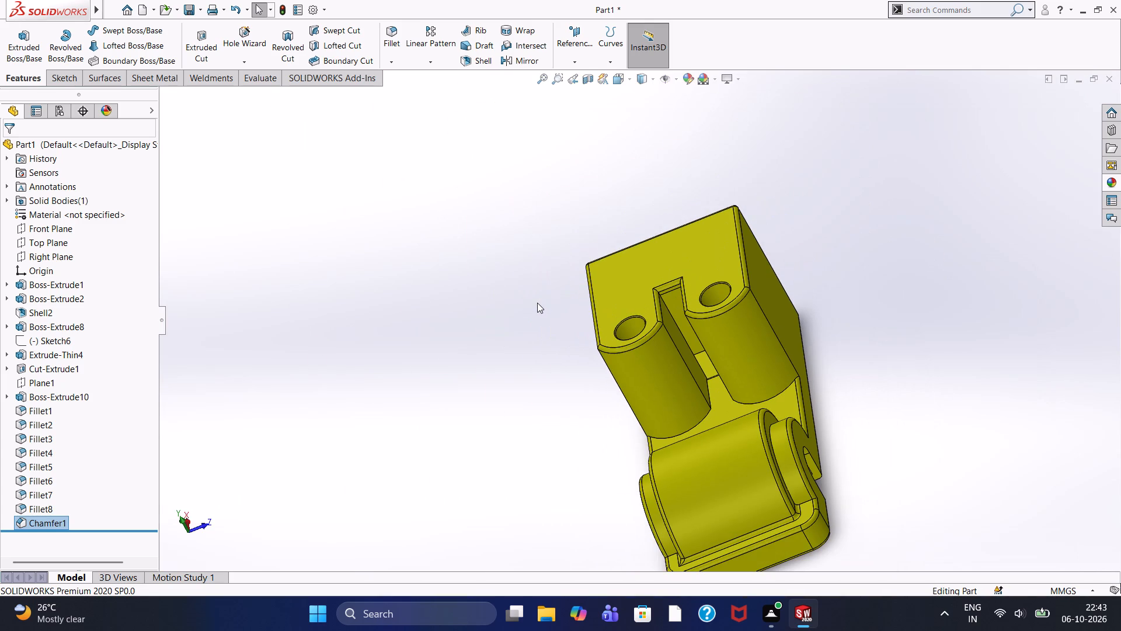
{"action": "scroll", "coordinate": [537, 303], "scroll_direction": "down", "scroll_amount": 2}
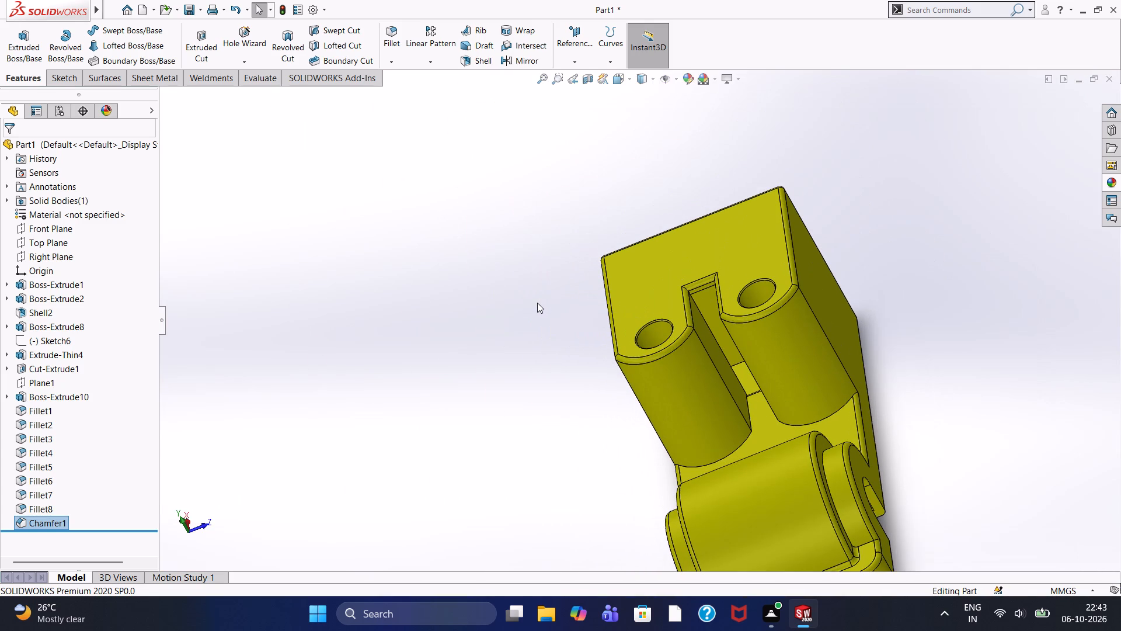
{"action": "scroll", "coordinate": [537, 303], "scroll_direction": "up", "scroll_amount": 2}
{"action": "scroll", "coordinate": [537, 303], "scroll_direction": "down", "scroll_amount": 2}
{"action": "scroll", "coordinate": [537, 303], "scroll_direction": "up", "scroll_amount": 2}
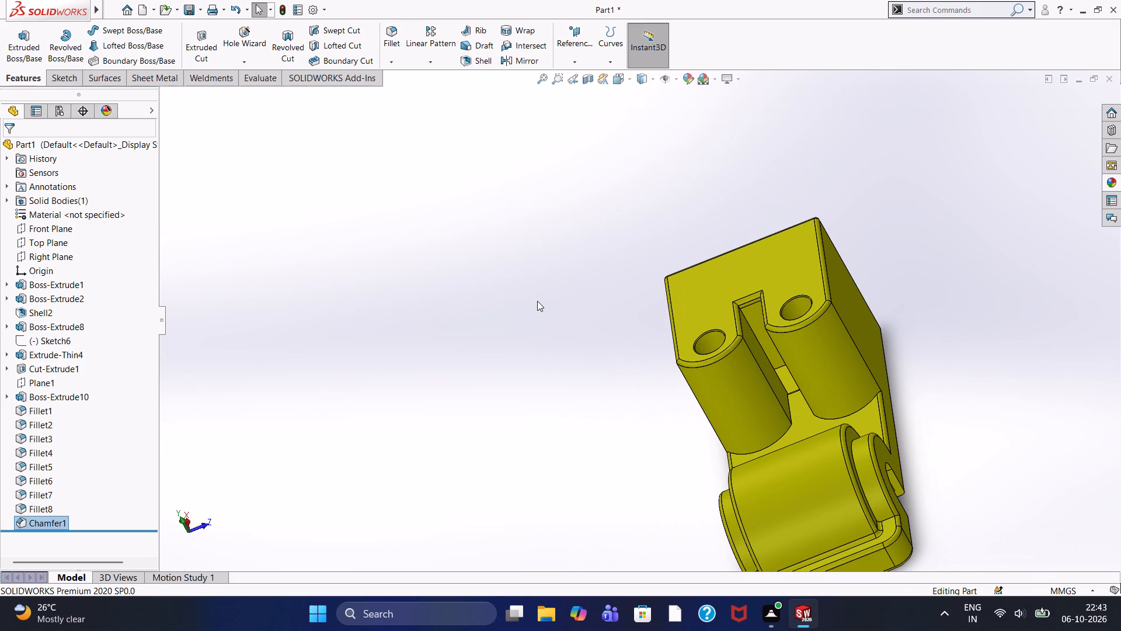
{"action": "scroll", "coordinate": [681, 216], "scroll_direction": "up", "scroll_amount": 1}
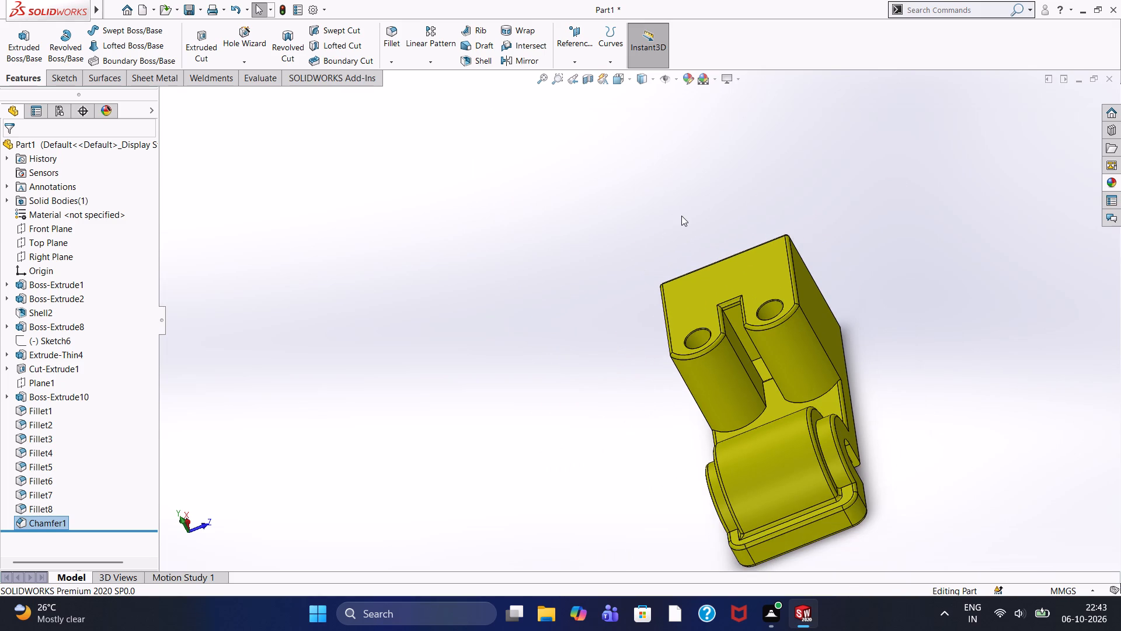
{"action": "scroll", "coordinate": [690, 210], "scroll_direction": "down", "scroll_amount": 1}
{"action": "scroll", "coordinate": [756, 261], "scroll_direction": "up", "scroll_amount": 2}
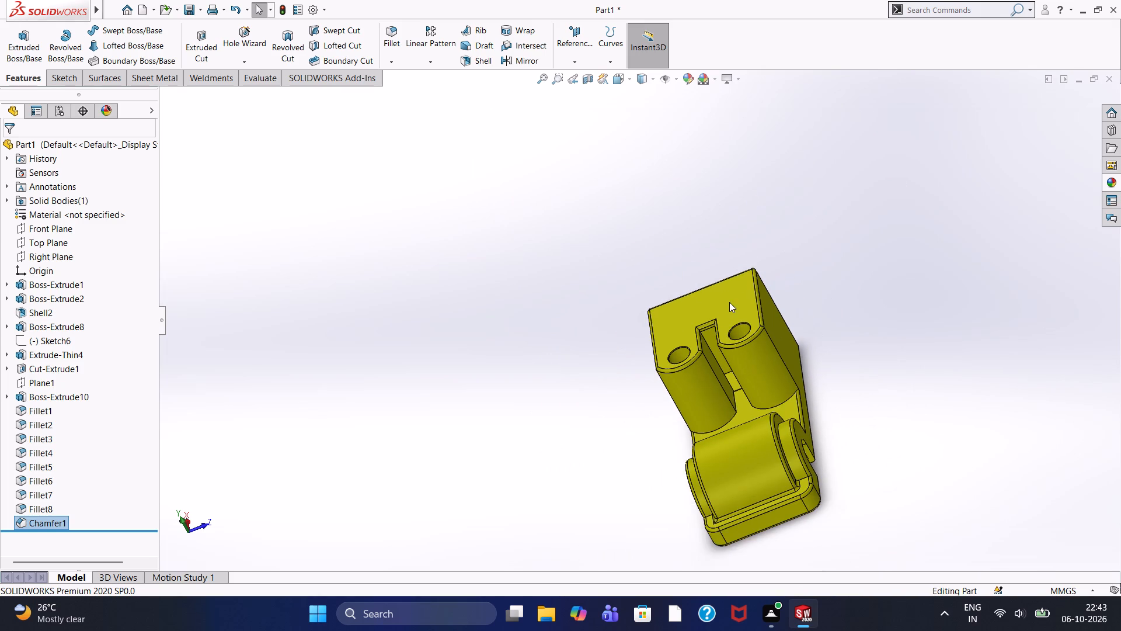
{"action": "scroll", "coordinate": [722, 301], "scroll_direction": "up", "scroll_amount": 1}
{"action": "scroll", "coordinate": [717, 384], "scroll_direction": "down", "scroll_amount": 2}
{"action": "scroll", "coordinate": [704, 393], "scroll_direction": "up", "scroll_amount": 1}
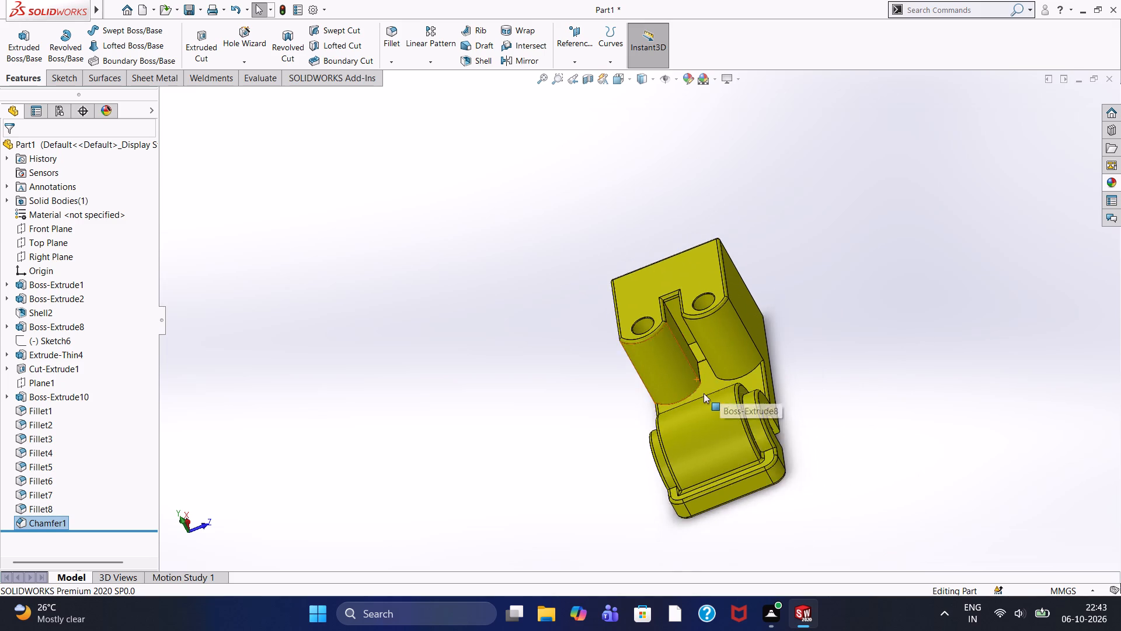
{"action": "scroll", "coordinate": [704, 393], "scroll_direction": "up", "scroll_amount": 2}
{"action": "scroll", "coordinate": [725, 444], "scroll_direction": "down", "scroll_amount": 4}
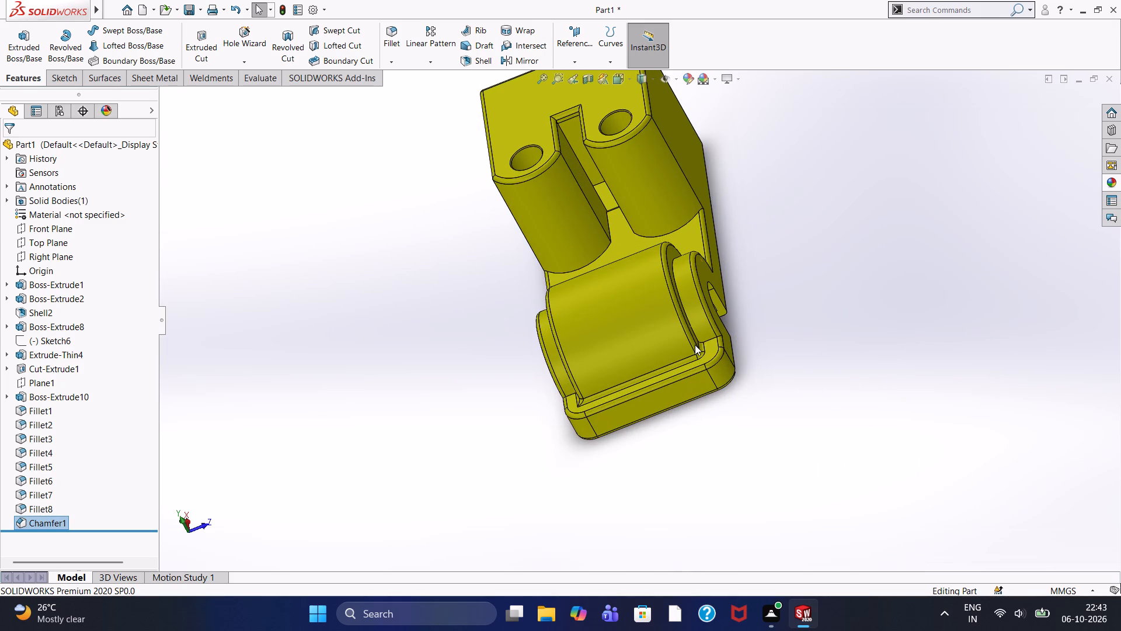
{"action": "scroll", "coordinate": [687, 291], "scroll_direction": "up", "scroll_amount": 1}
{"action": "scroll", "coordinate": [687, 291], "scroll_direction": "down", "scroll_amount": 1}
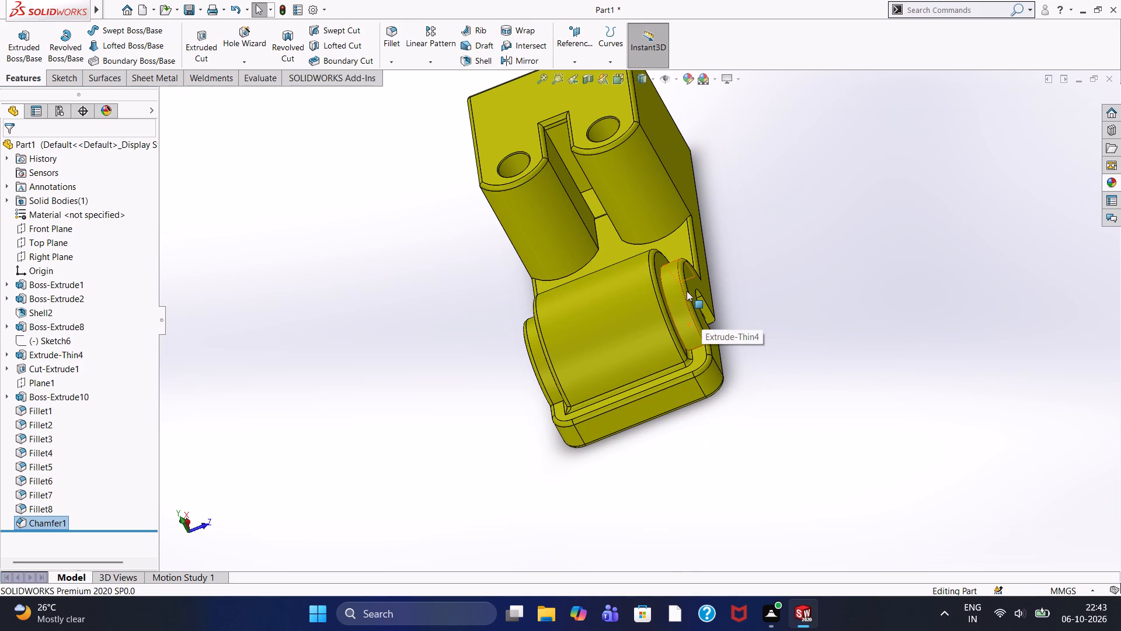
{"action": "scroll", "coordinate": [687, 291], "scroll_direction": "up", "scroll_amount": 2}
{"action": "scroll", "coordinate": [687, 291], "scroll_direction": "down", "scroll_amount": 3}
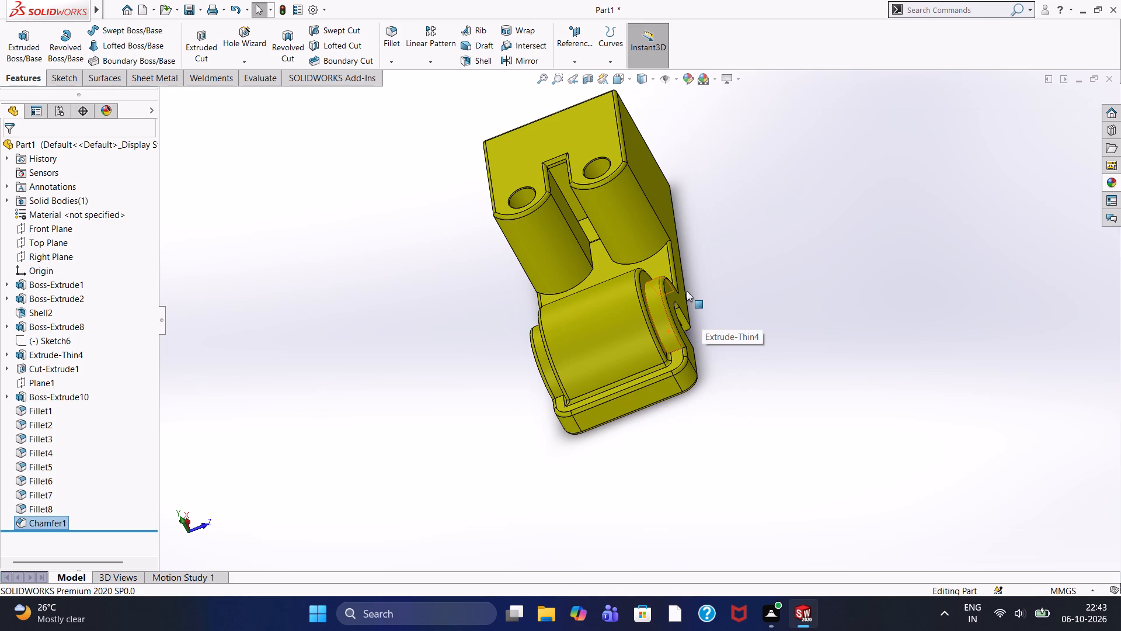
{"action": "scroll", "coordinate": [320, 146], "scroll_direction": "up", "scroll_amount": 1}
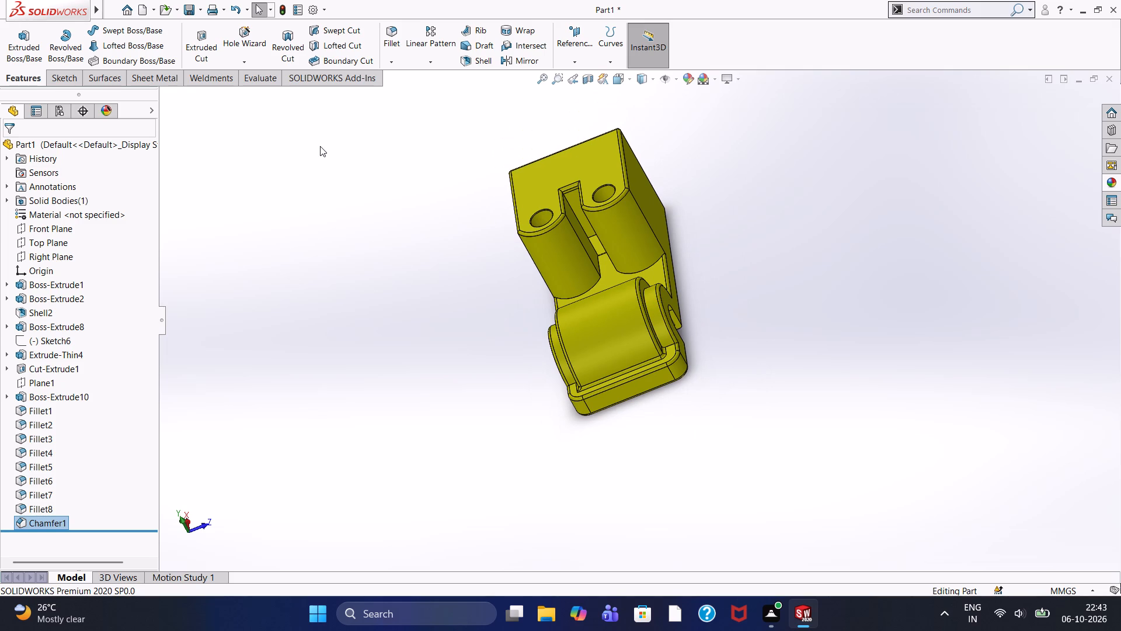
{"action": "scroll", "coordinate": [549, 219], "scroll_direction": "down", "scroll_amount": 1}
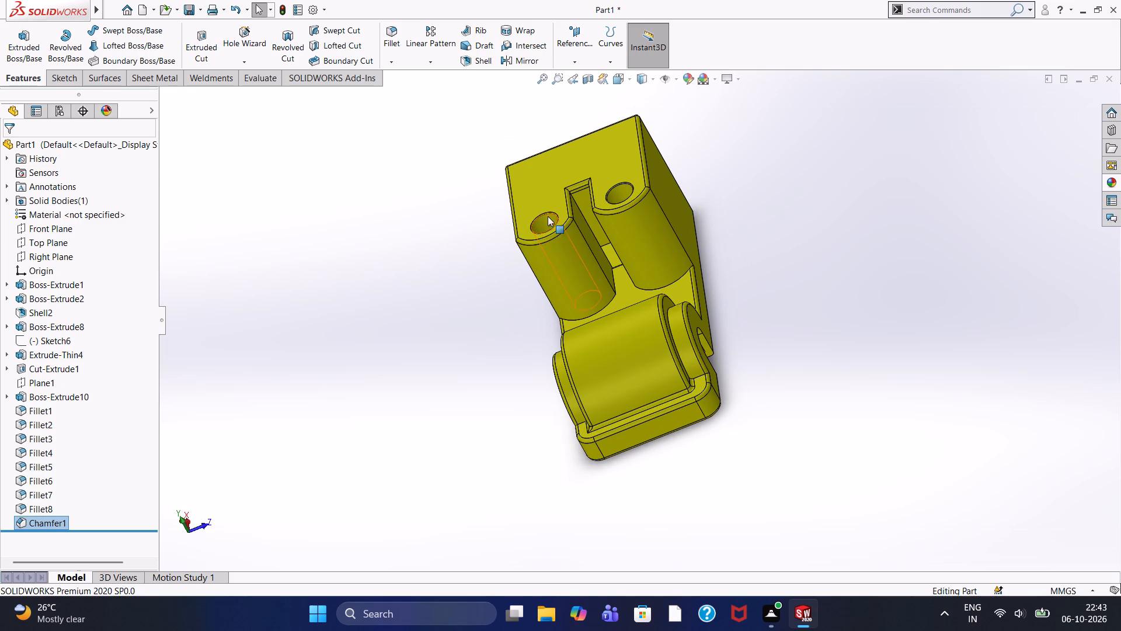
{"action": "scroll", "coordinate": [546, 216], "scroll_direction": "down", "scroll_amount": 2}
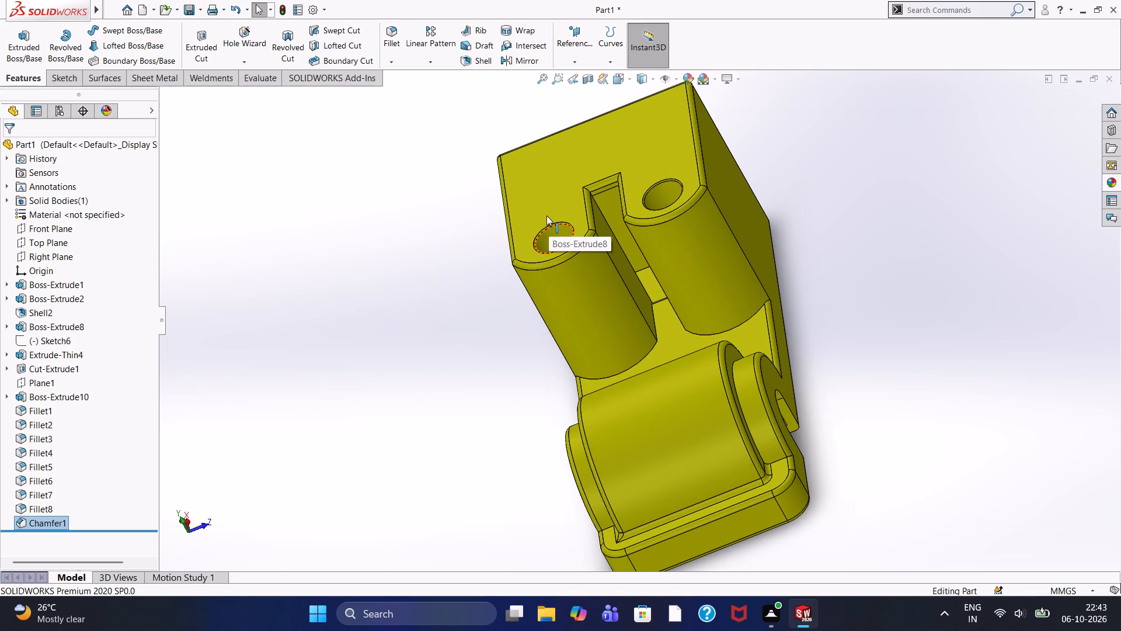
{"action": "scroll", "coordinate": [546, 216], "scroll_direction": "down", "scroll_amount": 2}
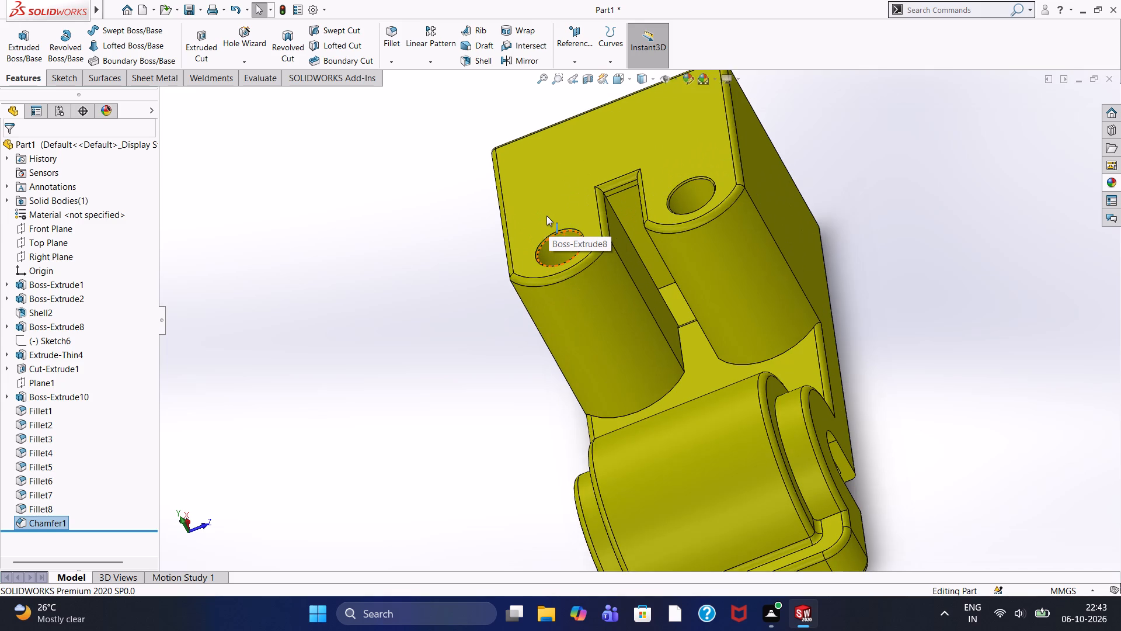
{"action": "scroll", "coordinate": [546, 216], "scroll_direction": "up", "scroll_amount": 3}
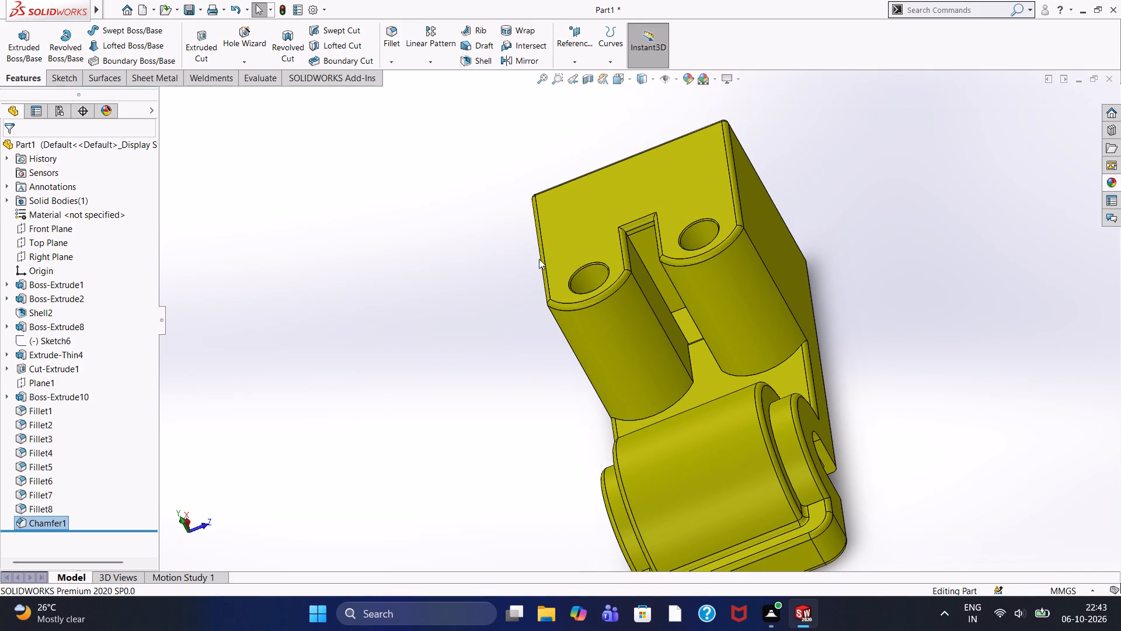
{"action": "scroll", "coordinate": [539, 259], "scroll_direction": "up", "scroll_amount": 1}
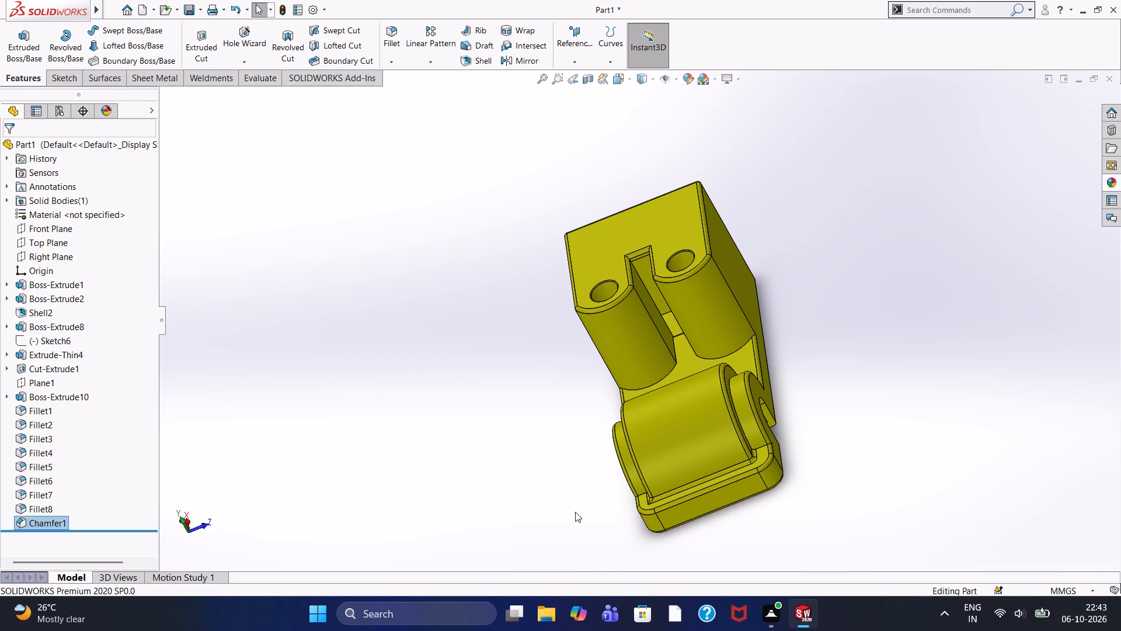
Examine the end block, lugs, half-round boss and outer arch from the side, both as a whole and closer.
{"action": "middle_click_drag", "start_coordinate": [575, 511], "coordinate": [642, 405]}
{"action": "scroll", "coordinate": [705, 455], "scroll_direction": "down", "scroll_amount": 1}
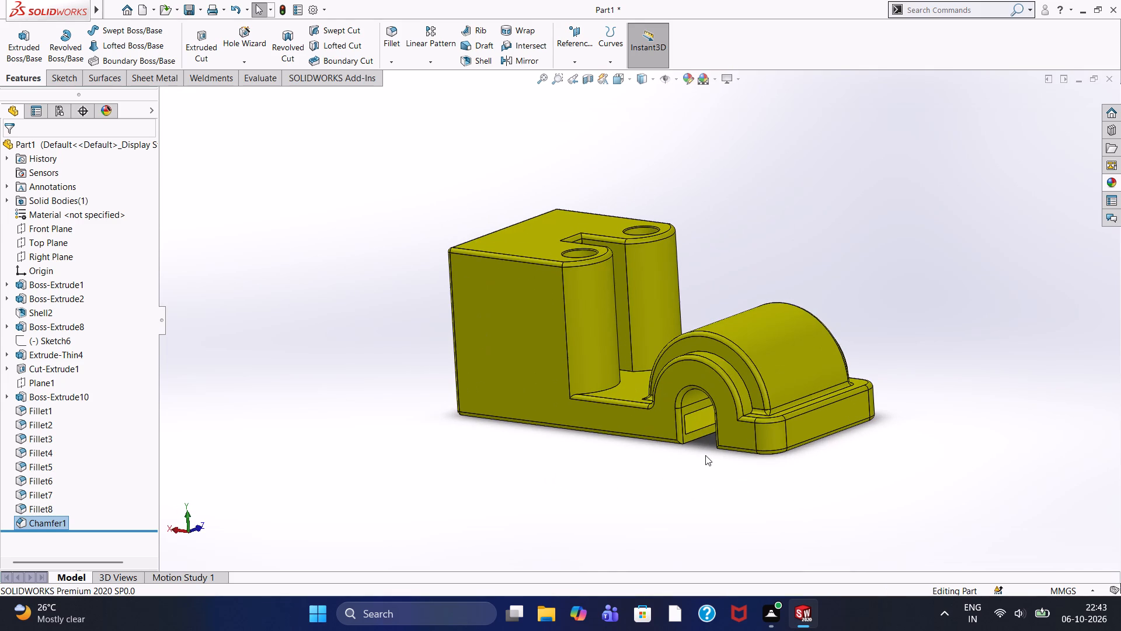
{"action": "scroll", "coordinate": [638, 424], "scroll_direction": "up", "scroll_amount": 1}
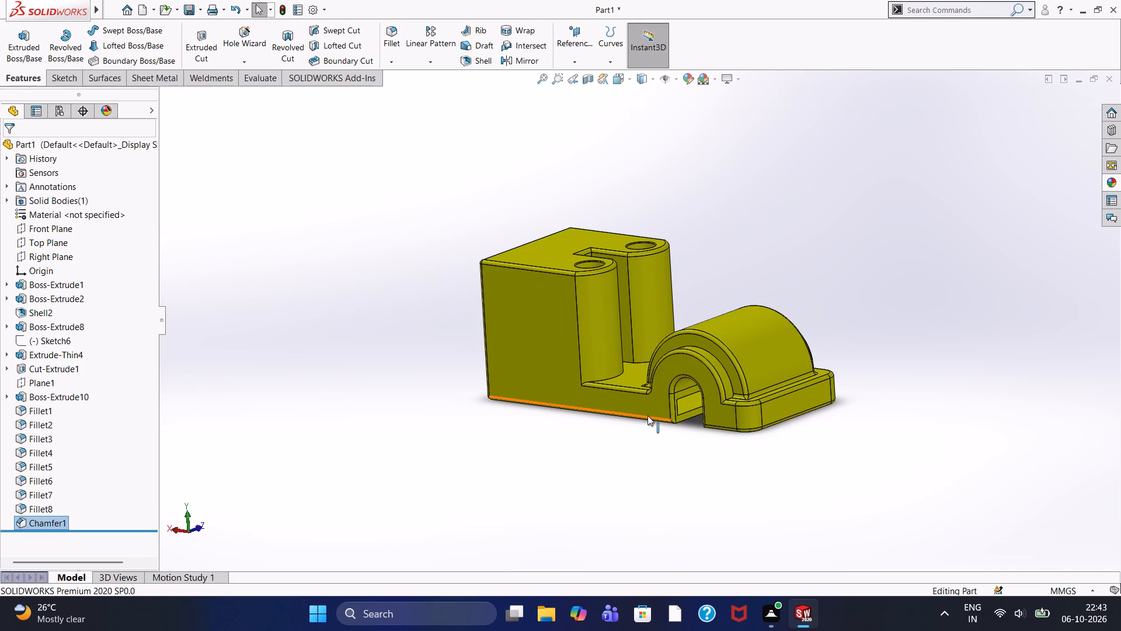
{"action": "scroll", "coordinate": [651, 414], "scroll_direction": "down", "scroll_amount": 2}
{"action": "scroll", "coordinate": [708, 333], "scroll_direction": "down", "scroll_amount": 1}
{"action": "scroll", "coordinate": [708, 333], "scroll_direction": "up", "scroll_amount": 1}
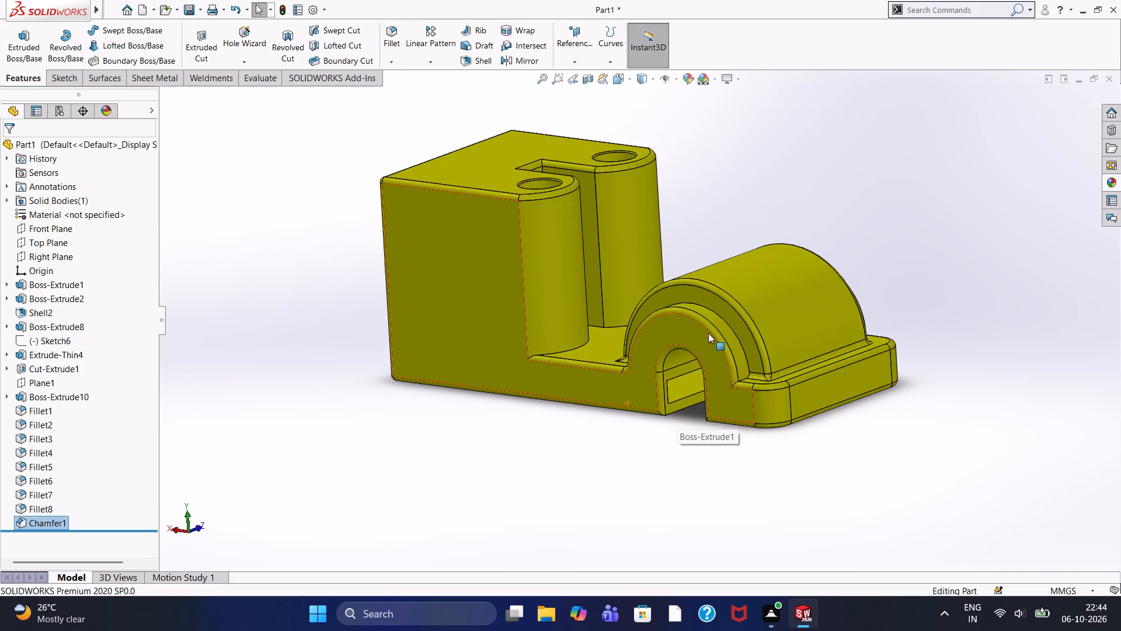
{"action": "scroll", "coordinate": [708, 333], "scroll_direction": "up", "scroll_amount": 2}
{"action": "scroll", "coordinate": [681, 198], "scroll_direction": "down", "scroll_amount": 1}
{"action": "scroll", "coordinate": [681, 198], "scroll_direction": "up", "scroll_amount": 2}
{"action": "scroll", "coordinate": [681, 198], "scroll_direction": "down", "scroll_amount": 2}
{"action": "scroll", "coordinate": [681, 198], "scroll_direction": "up", "scroll_amount": 2}
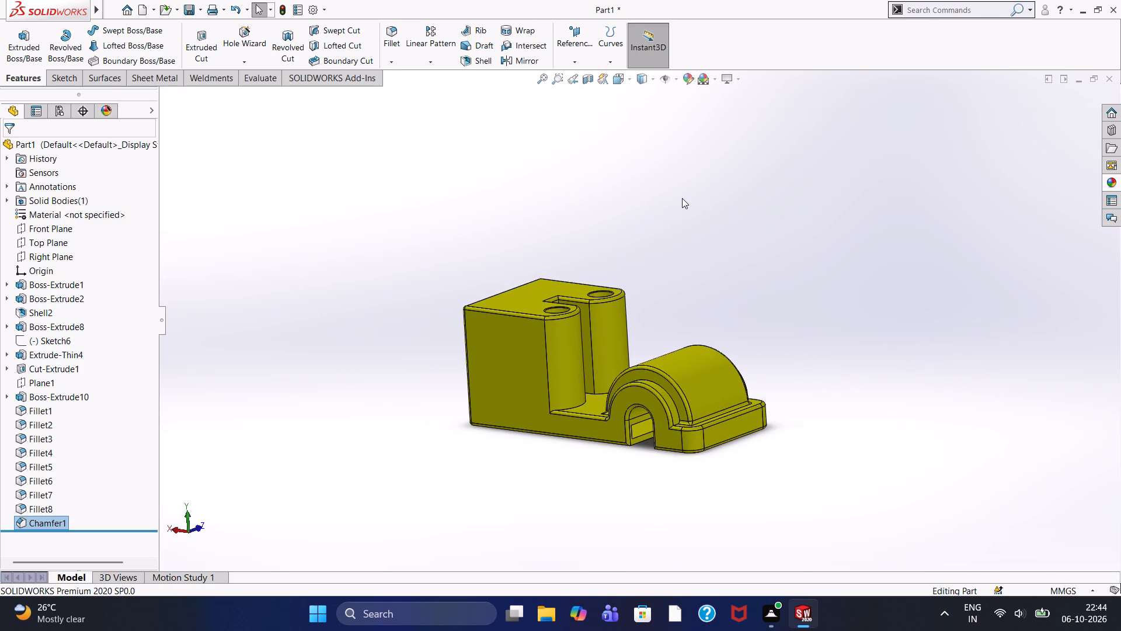
{"action": "scroll", "coordinate": [682, 198], "scroll_direction": "down", "scroll_amount": 2}
{"action": "scroll", "coordinate": [682, 198], "scroll_direction": "up", "scroll_amount": 4}
{"action": "scroll", "coordinate": [620, 375], "scroll_direction": "down", "scroll_amount": 2}
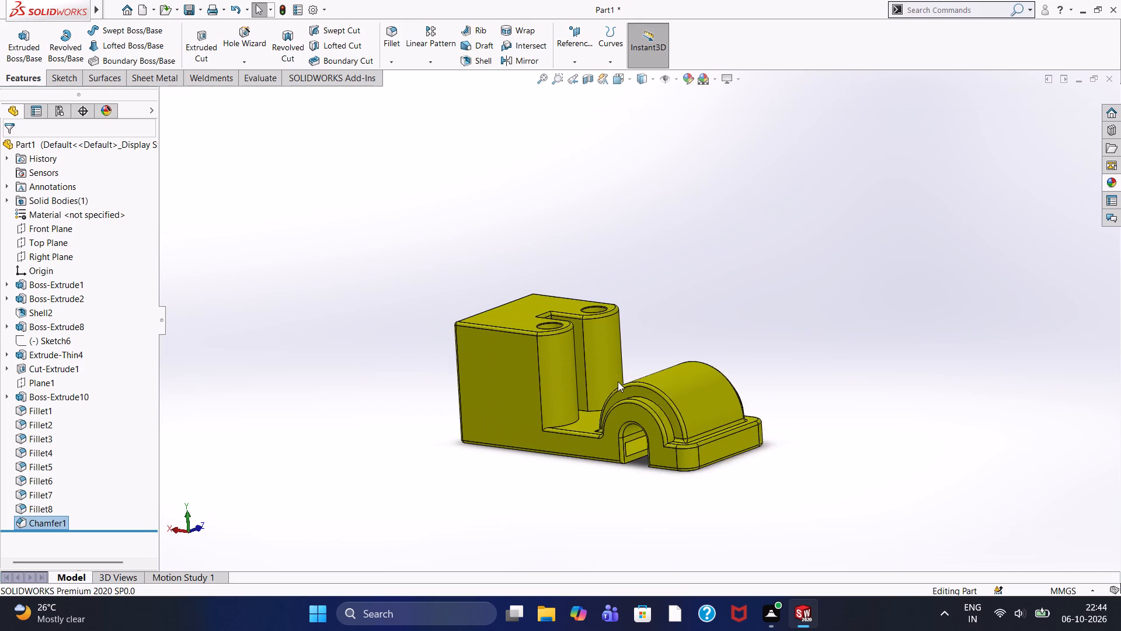
{"action": "scroll", "coordinate": [618, 382], "scroll_direction": "down", "scroll_amount": 3}
{"action": "scroll", "coordinate": [593, 384], "scroll_direction": "up", "scroll_amount": 1}
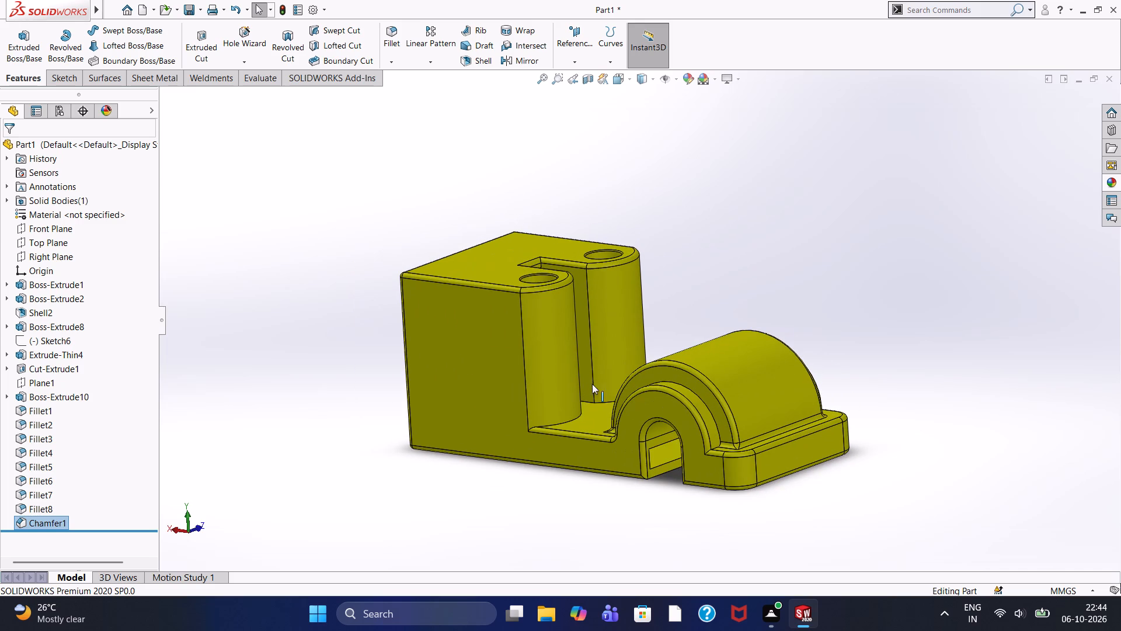
{"action": "scroll", "coordinate": [581, 377], "scroll_direction": "down", "scroll_amount": 2}
{"action": "scroll", "coordinate": [581, 377], "scroll_direction": "up", "scroll_amount": 1}
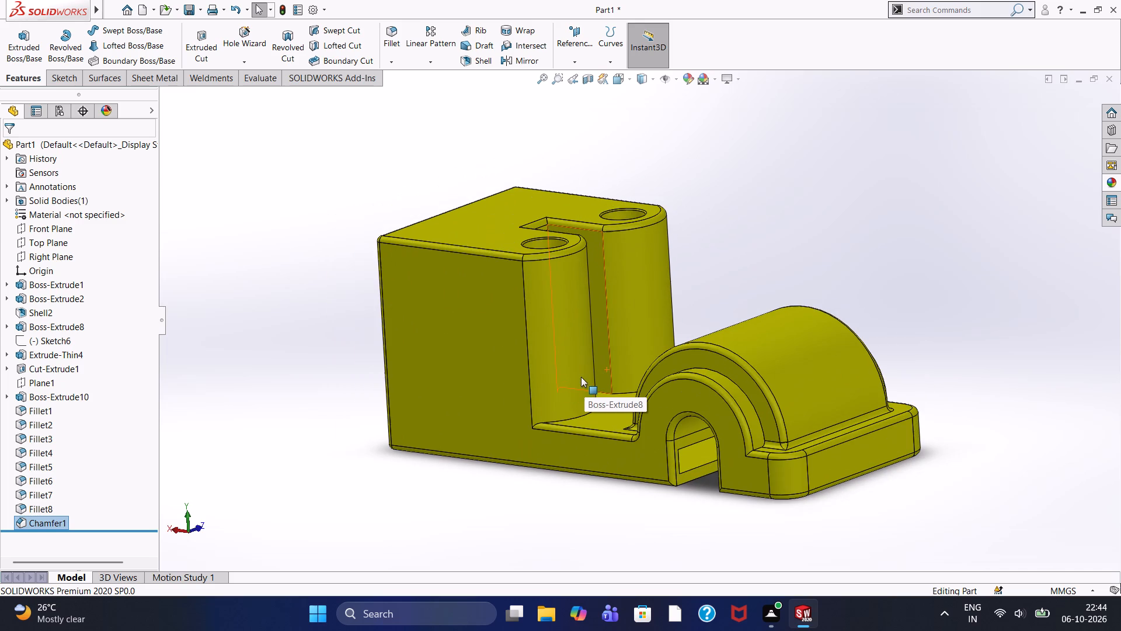
{"action": "scroll", "coordinate": [579, 342], "scroll_direction": "up", "scroll_amount": 1}
{"action": "scroll", "coordinate": [579, 342], "scroll_direction": "down", "scroll_amount": 2}
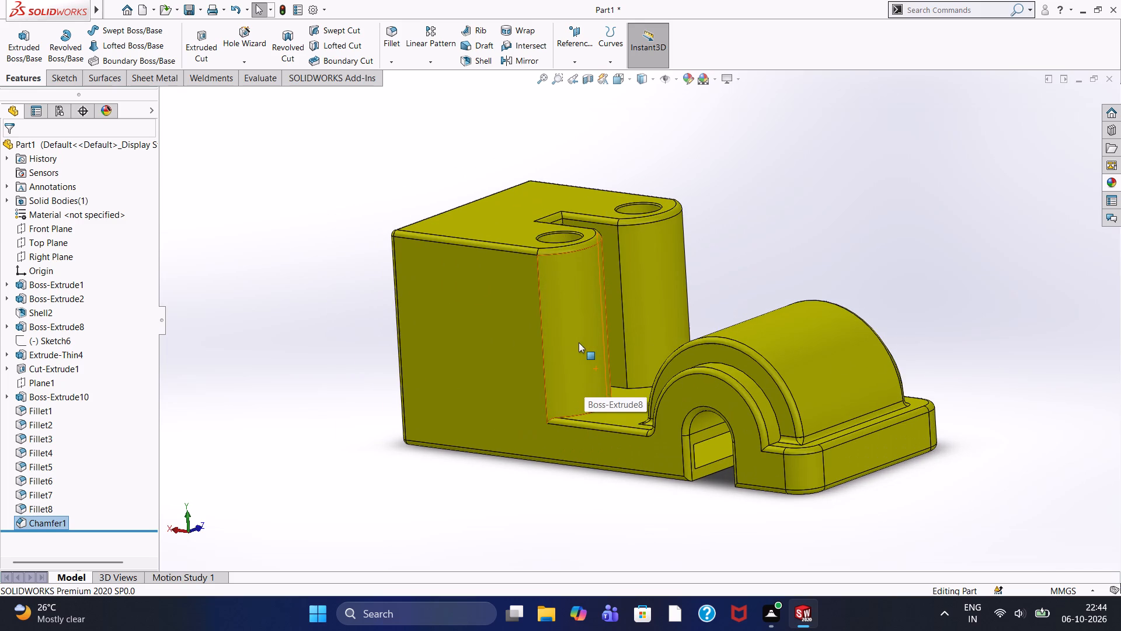
{"action": "scroll", "coordinate": [579, 342], "scroll_direction": "up", "scroll_amount": 3}
{"action": "scroll", "coordinate": [553, 342], "scroll_direction": "down", "scroll_amount": 3}
{"action": "scroll", "coordinate": [553, 342], "scroll_direction": "up", "scroll_amount": 1}
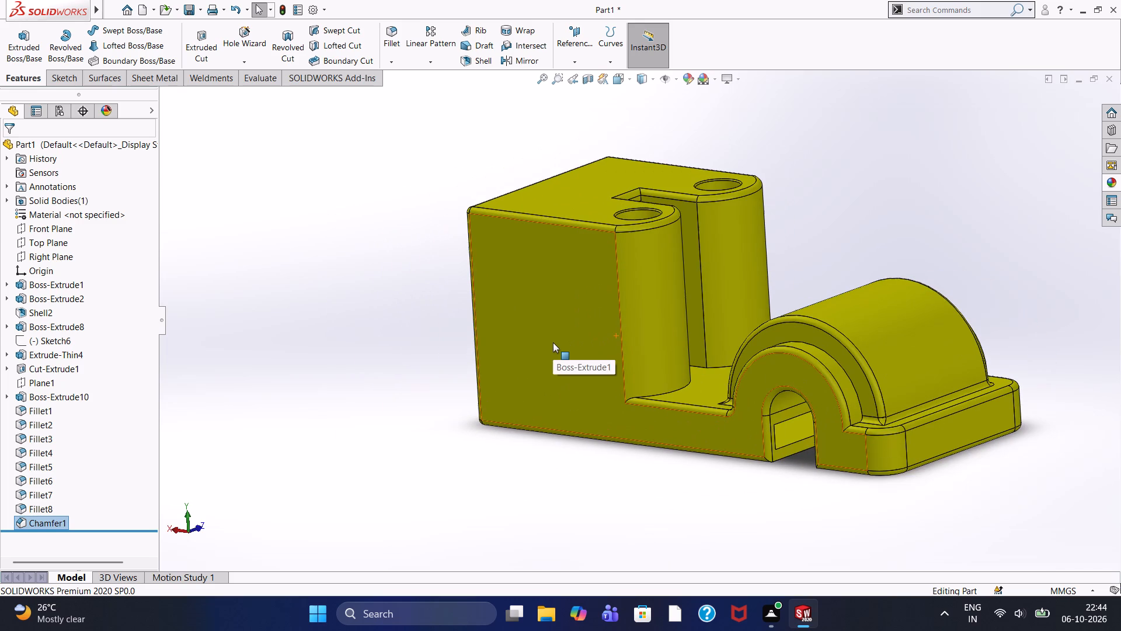
{"action": "scroll", "coordinate": [565, 335], "scroll_direction": "down", "scroll_amount": 2}
{"action": "scroll", "coordinate": [565, 335], "scroll_direction": "up", "scroll_amount": 2}
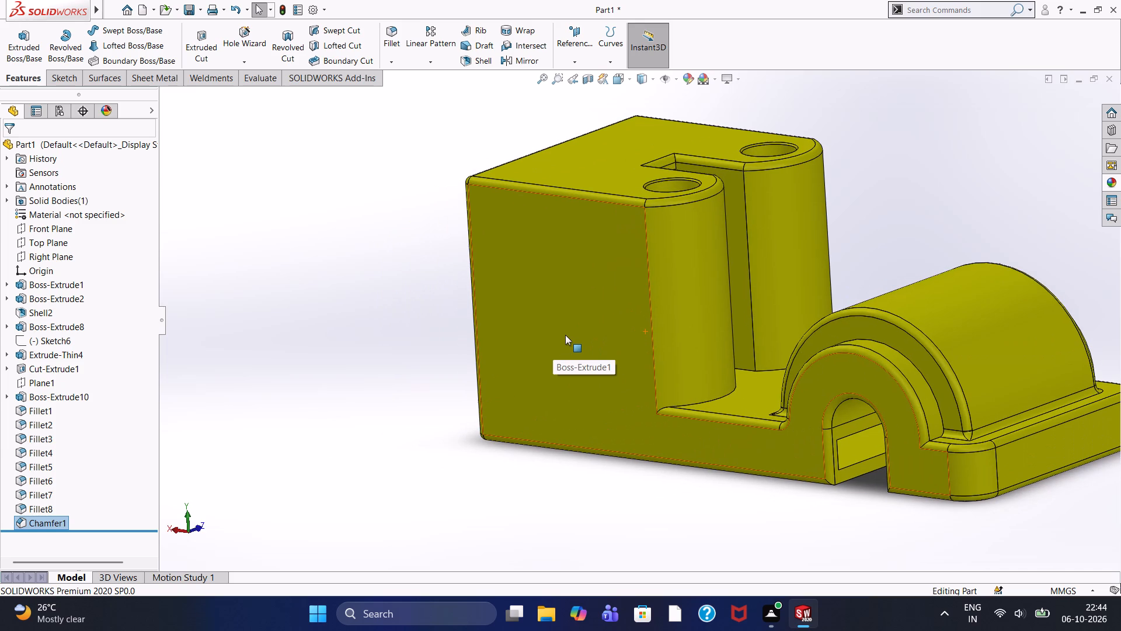
Examine the end block, lugs and arched opening from the side, both up close and as a whole part.
{"action": "scroll", "coordinate": [565, 335], "scroll_direction": "down", "scroll_amount": 1}
{"action": "scroll", "coordinate": [565, 335], "scroll_direction": "up", "scroll_amount": 1}
{"action": "scroll", "coordinate": [597, 331], "scroll_direction": "down", "scroll_amount": 2}
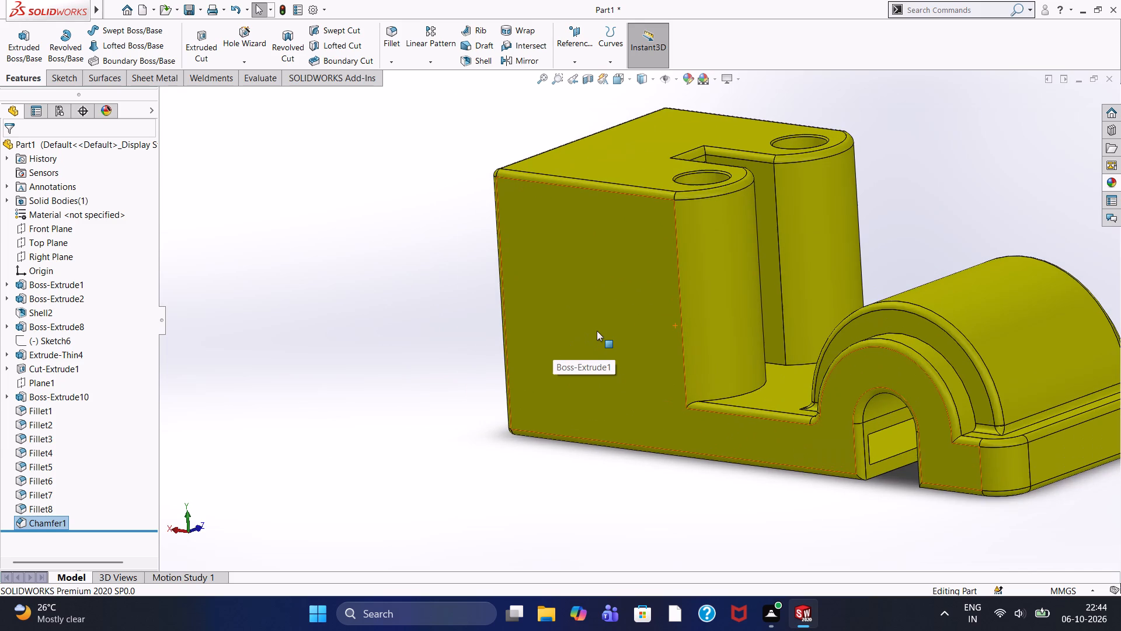
{"action": "scroll", "coordinate": [597, 331], "scroll_direction": "down", "scroll_amount": 1}
{"action": "scroll", "coordinate": [597, 331], "scroll_direction": "up", "scroll_amount": 2}
{"action": "scroll", "coordinate": [597, 331], "scroll_direction": "down", "scroll_amount": 2}
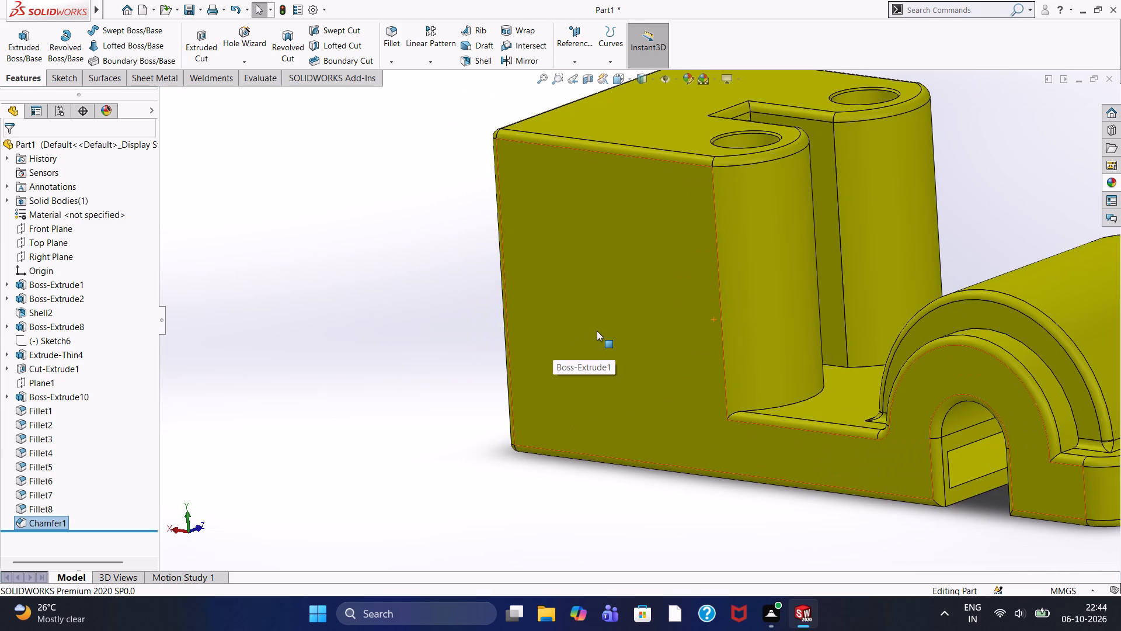
{"action": "scroll", "coordinate": [597, 331], "scroll_direction": "up", "scroll_amount": 1}
{"action": "scroll", "coordinate": [768, 320], "scroll_direction": "up", "scroll_amount": 7}
{"action": "scroll", "coordinate": [746, 334], "scroll_direction": "down", "scroll_amount": 1}
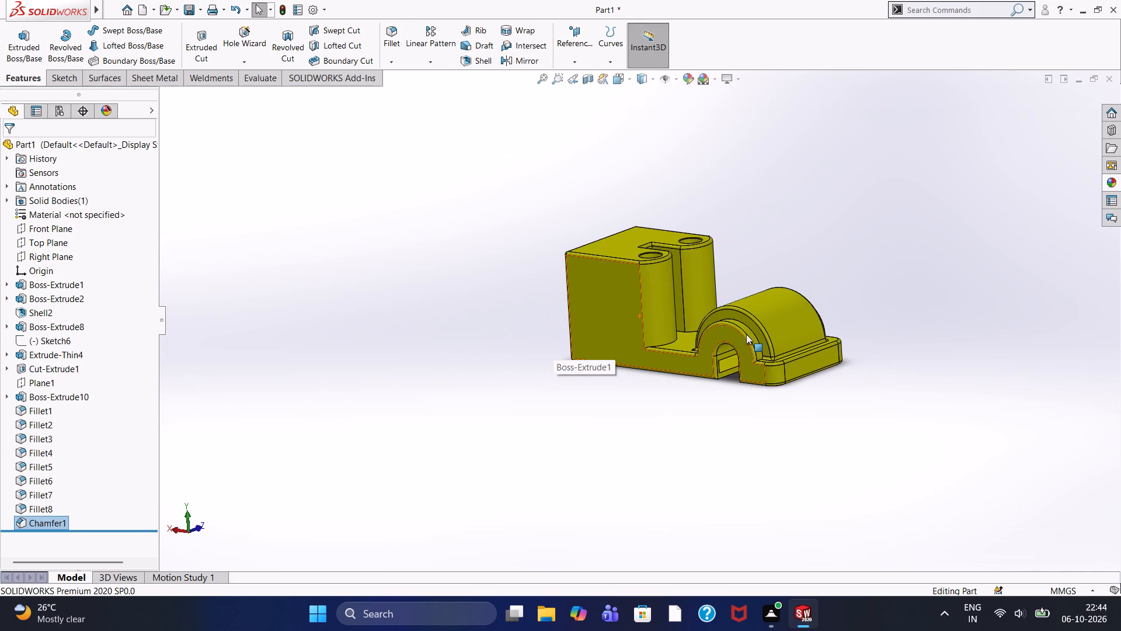
{"action": "scroll", "coordinate": [746, 334], "scroll_direction": "down", "scroll_amount": 3}
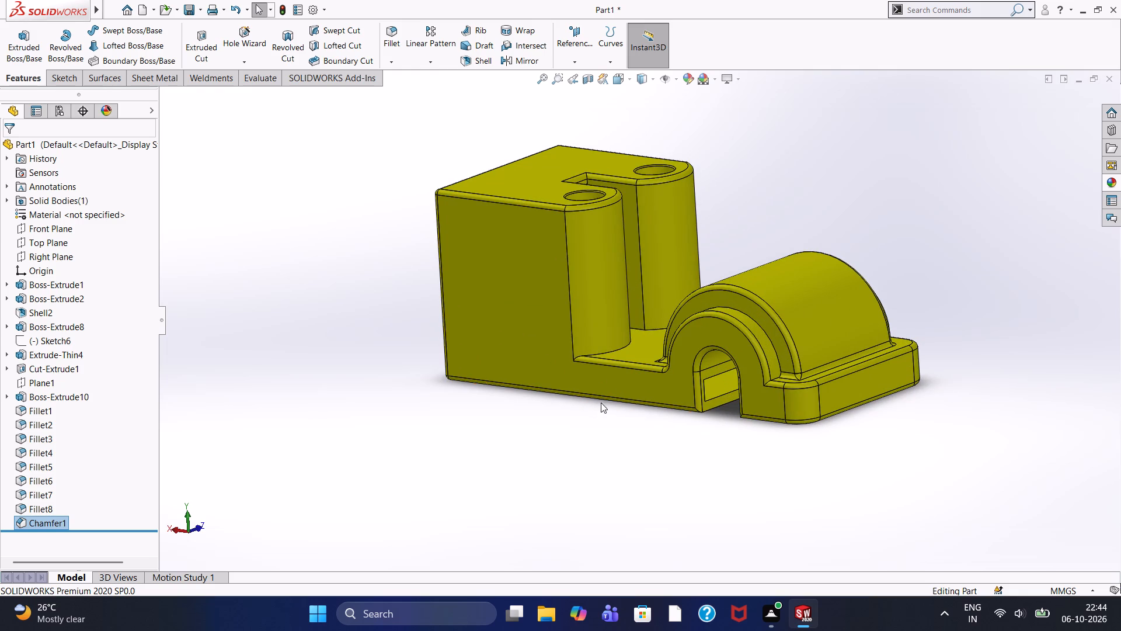
{"action": "scroll", "coordinate": [618, 384], "scroll_direction": "up", "scroll_amount": 2}
{"action": "scroll", "coordinate": [618, 384], "scroll_direction": "down", "scroll_amount": 3}
{"action": "scroll", "coordinate": [622, 382], "scroll_direction": "up", "scroll_amount": 1}
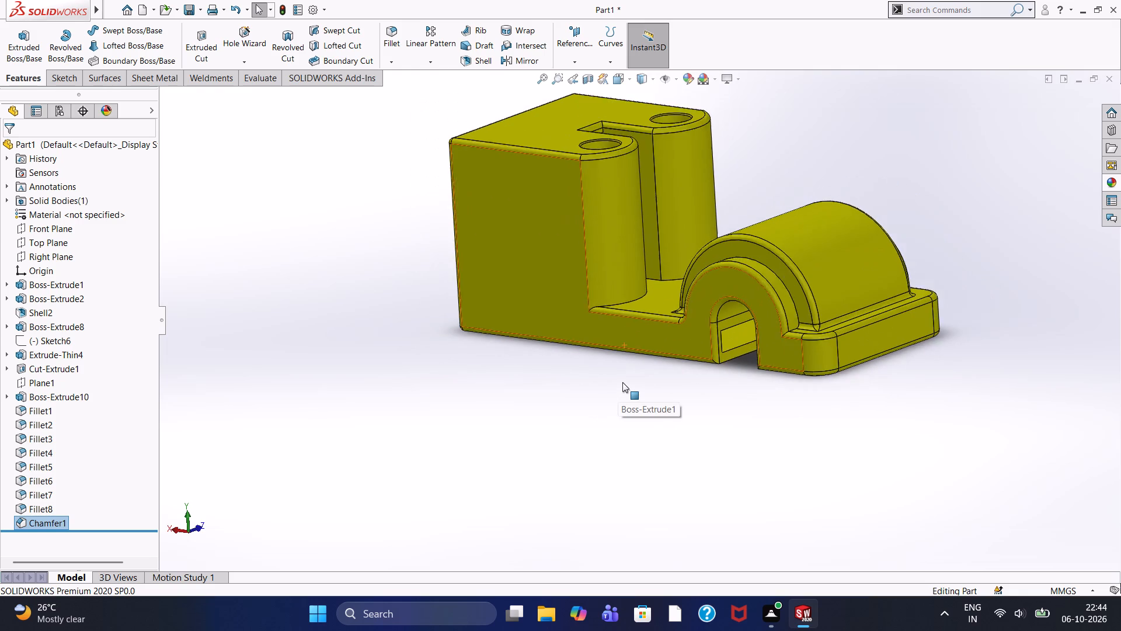
{"action": "scroll", "coordinate": [622, 382], "scroll_direction": "up", "scroll_amount": 2}
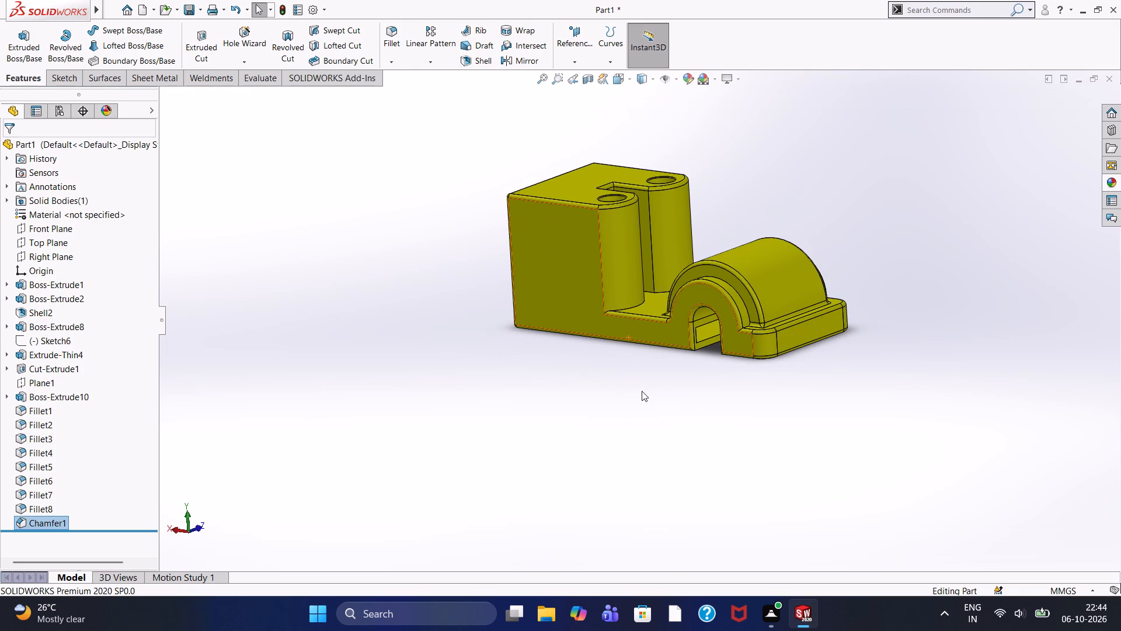
{"action": "scroll", "coordinate": [676, 387], "scroll_direction": "down", "scroll_amount": 3}
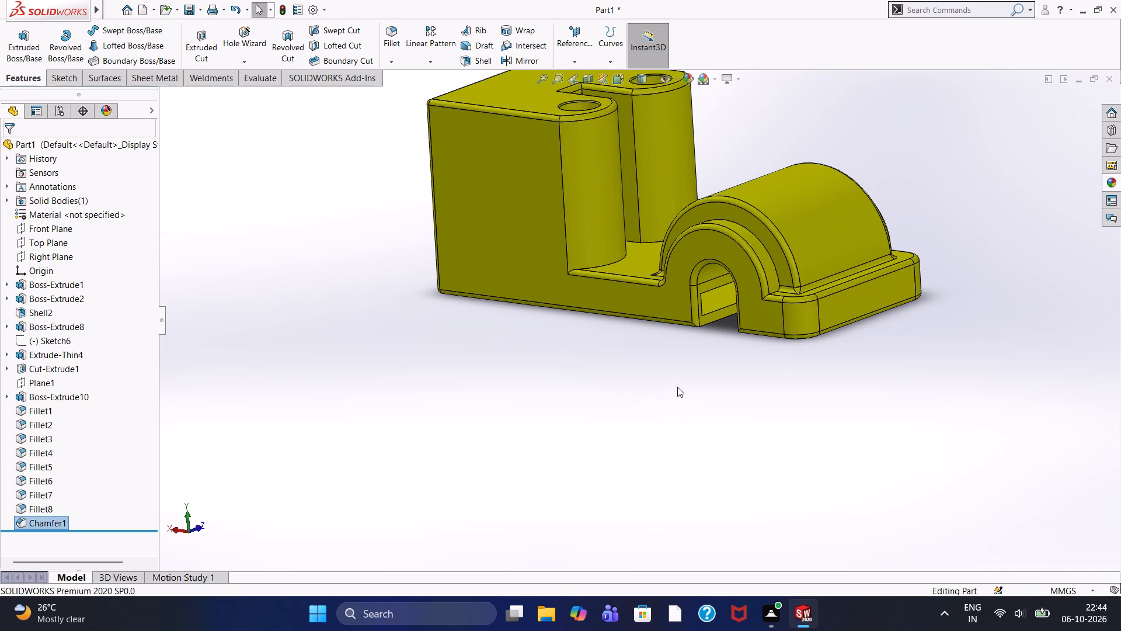
{"action": "scroll", "coordinate": [677, 387], "scroll_direction": "down", "scroll_amount": 1}
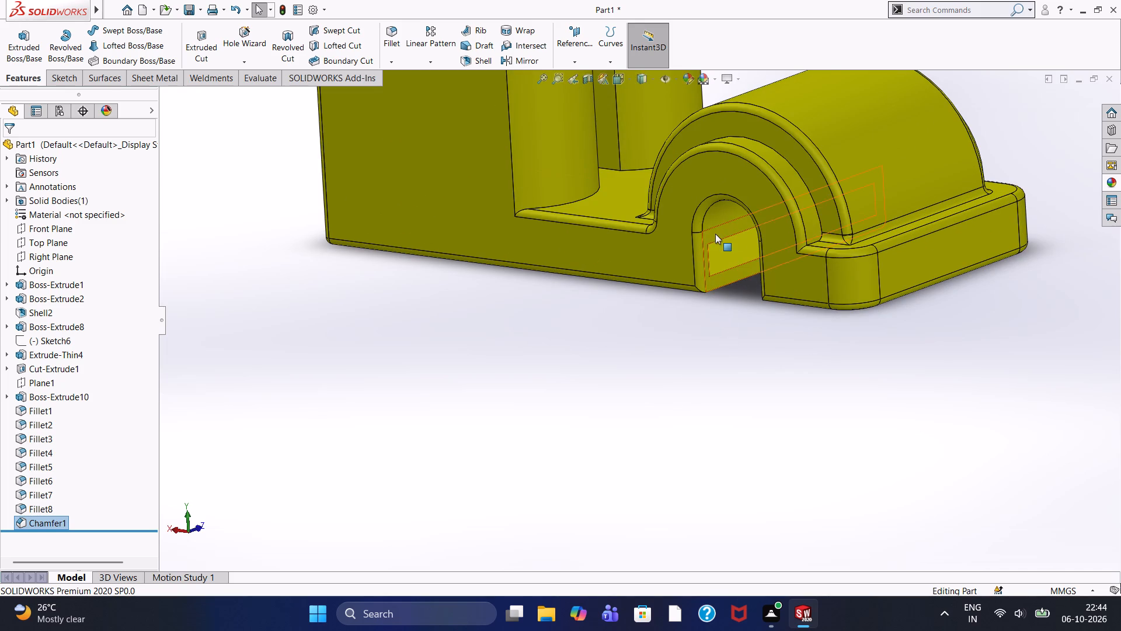
{"action": "scroll", "coordinate": [703, 217], "scroll_direction": "up", "scroll_amount": 2}
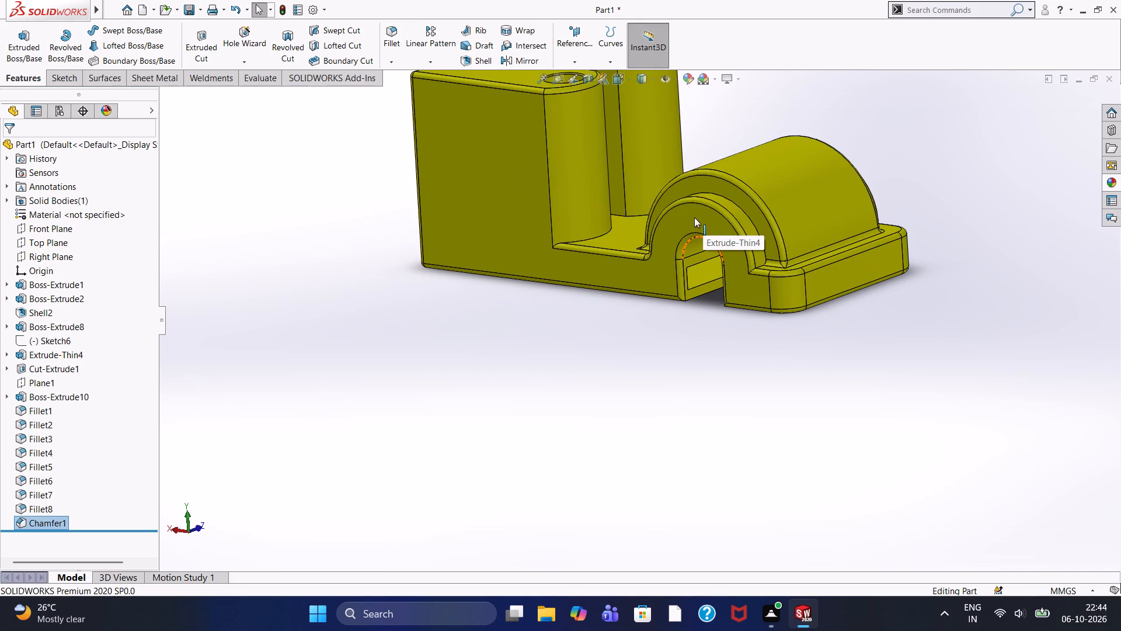
{"action": "scroll", "coordinate": [694, 217], "scroll_direction": "up", "scroll_amount": 5}
Examine the part from slightly different angles, looking closer at the half-round boss and outer arch.
{"action": "middle_click_drag", "start_coordinate": [628, 332], "coordinate": [630, 334]}
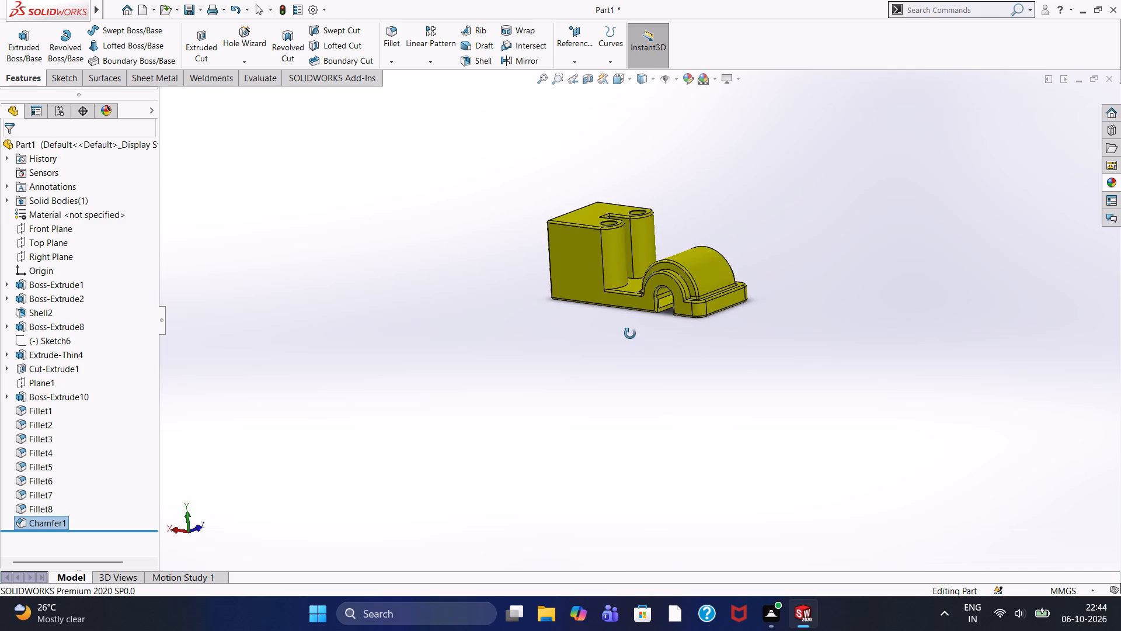
{"action": "middle_click_drag", "start_coordinate": [630, 334], "coordinate": [646, 345]}
{"action": "scroll", "coordinate": [664, 291], "scroll_direction": "down", "scroll_amount": 7}
{"action": "scroll", "coordinate": [643, 265], "scroll_direction": "up", "scroll_amount": 2}
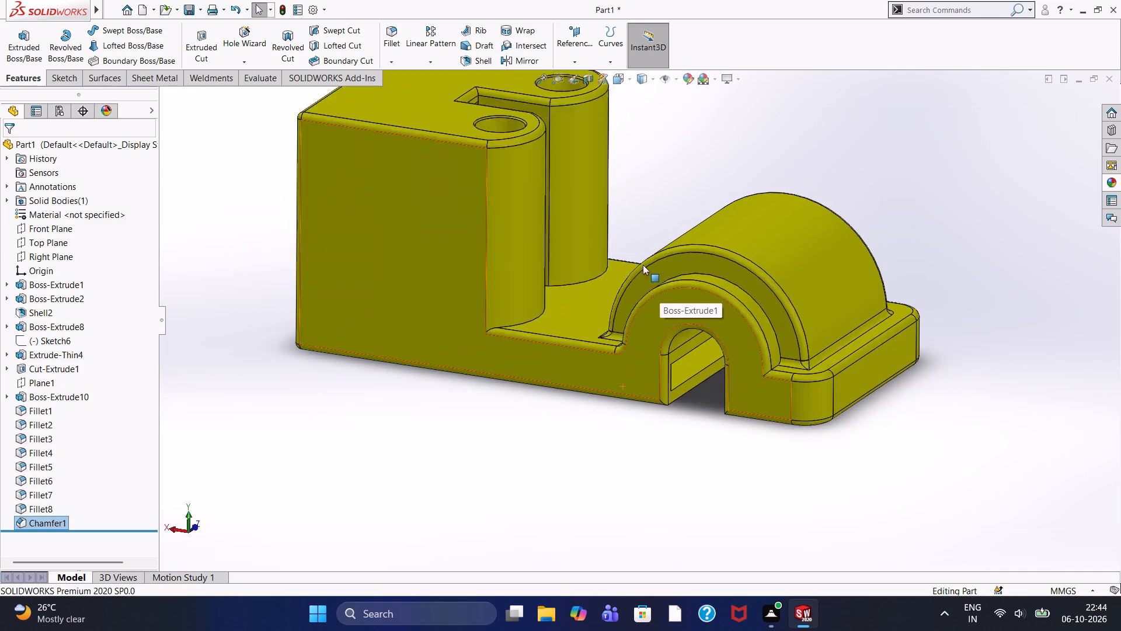
{"action": "scroll", "coordinate": [643, 265], "scroll_direction": "up", "scroll_amount": 2}
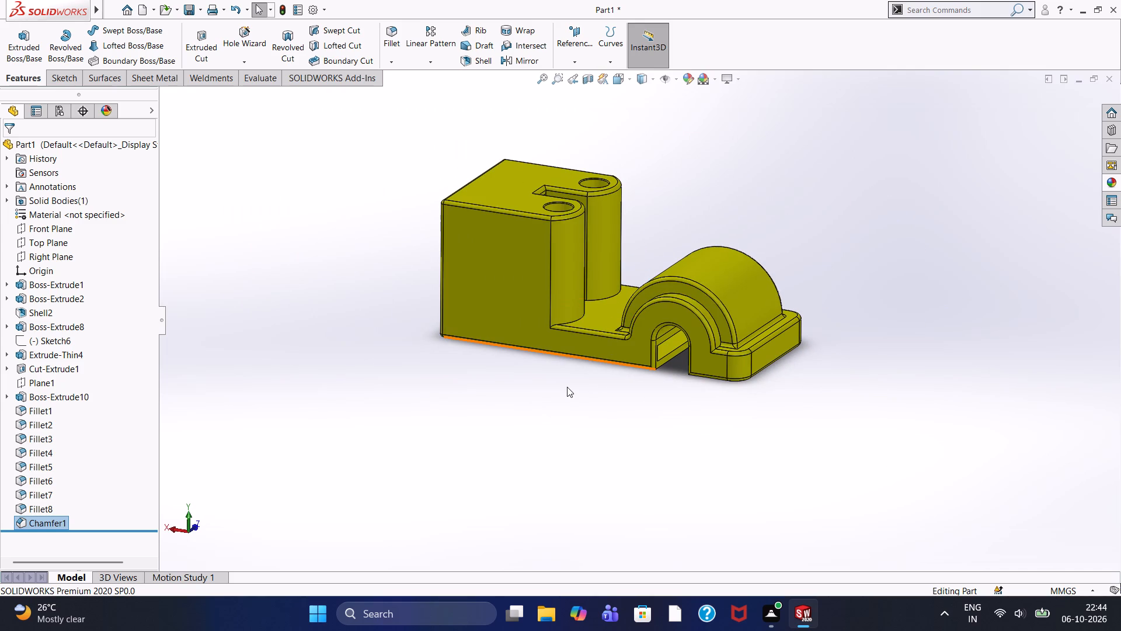
{"action": "middle_click_drag", "start_coordinate": [564, 386], "coordinate": [535, 375]}
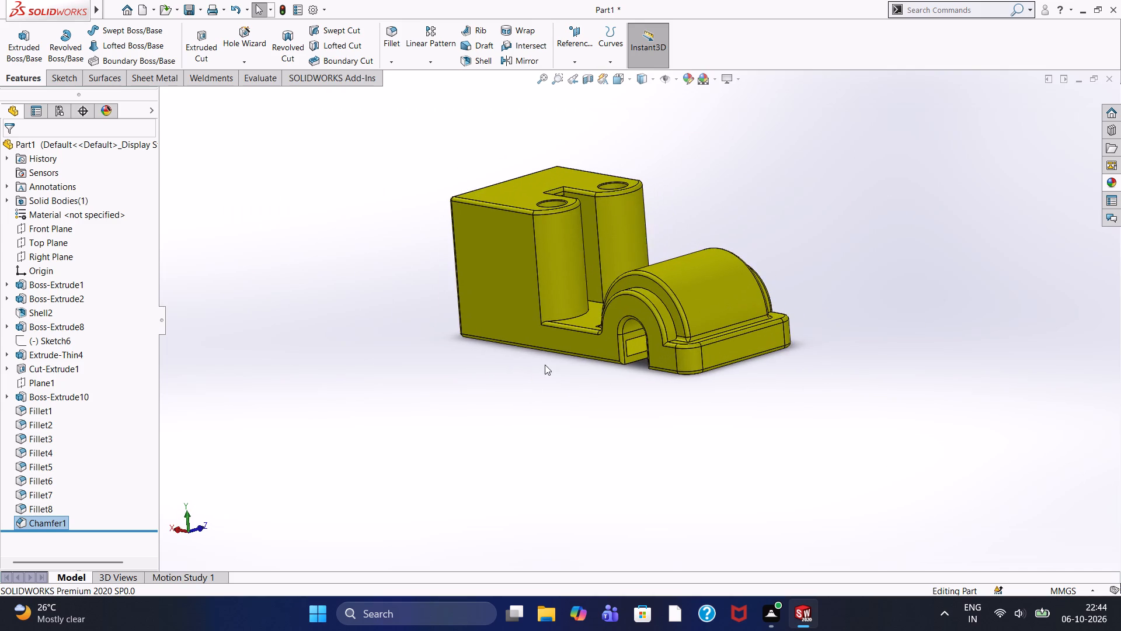
{"action": "scroll", "coordinate": [545, 352], "scroll_direction": "down", "scroll_amount": 2}
{"action": "scroll", "coordinate": [601, 261], "scroll_direction": "up", "scroll_amount": 3}
{"action": "scroll", "coordinate": [652, 280], "scroll_direction": "down", "scroll_amount": 2}
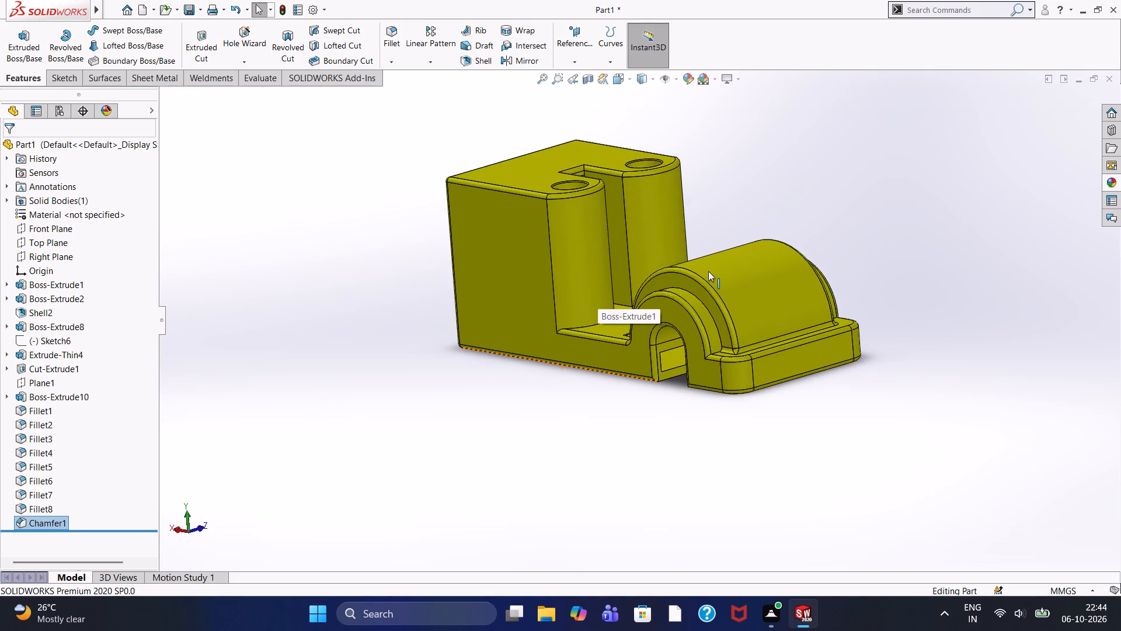
{"action": "scroll", "coordinate": [708, 271], "scroll_direction": "down", "scroll_amount": 4}
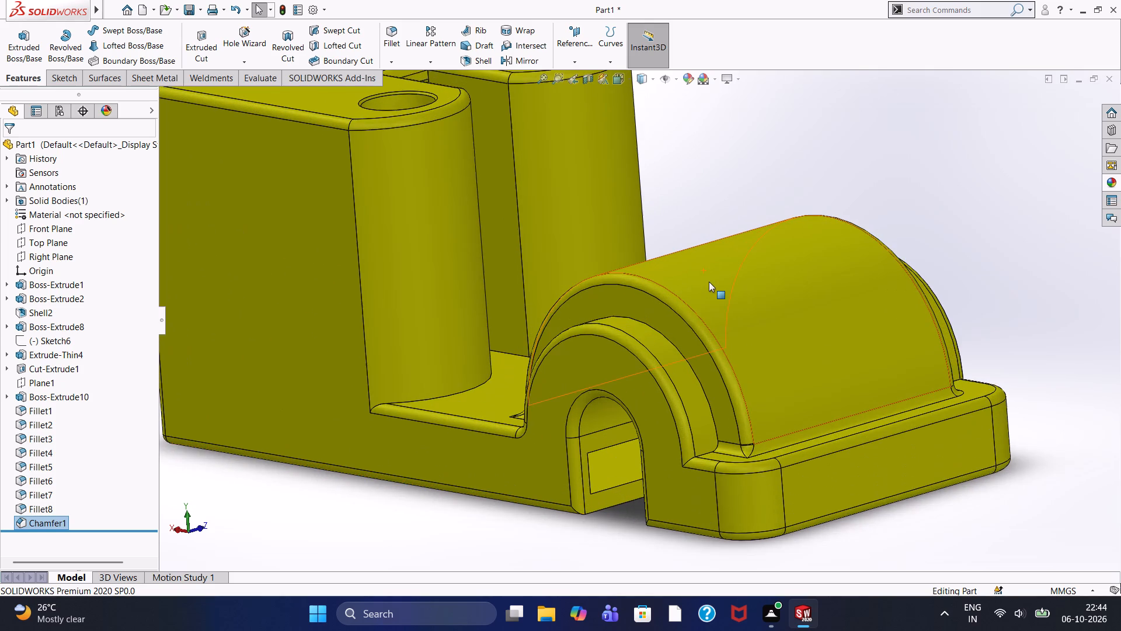
{"action": "scroll", "coordinate": [709, 282], "scroll_direction": "down", "scroll_amount": 1}
{"action": "scroll", "coordinate": [558, 432], "scroll_direction": "up", "scroll_amount": 1}
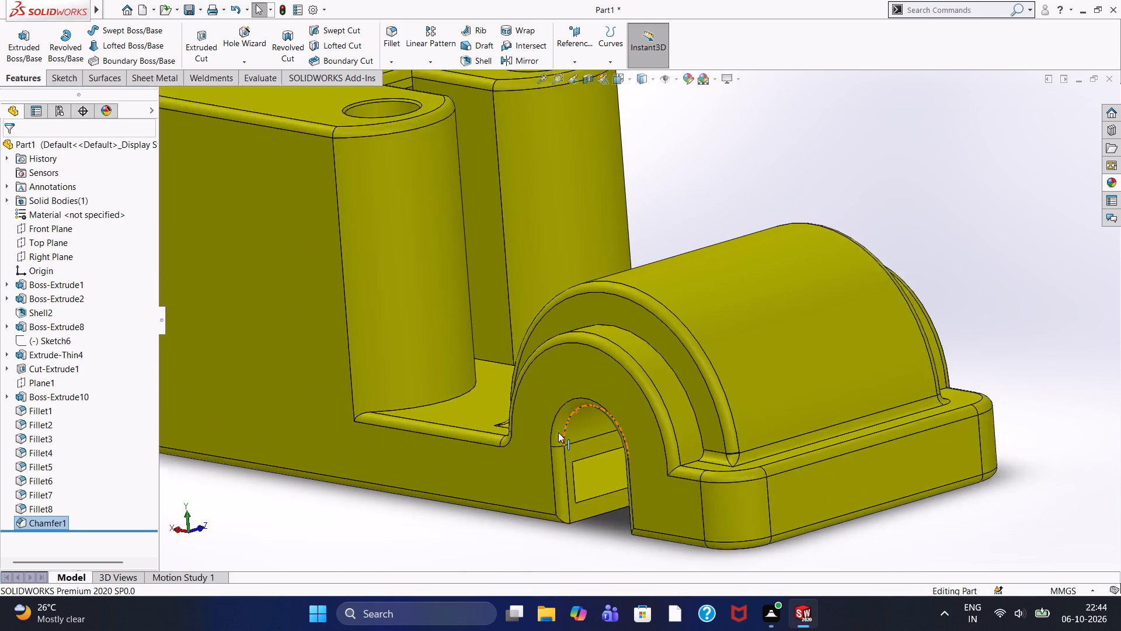
Fillet the four edges of the rectangular recess in the arched opening's inner wall with a 2 mm symmetric radius.
{"action": "scroll", "coordinate": [558, 432], "scroll_direction": "up", "scroll_amount": 2}
{"action": "scroll", "coordinate": [604, 443], "scroll_direction": "down", "scroll_amount": 2}
{"action": "scroll", "coordinate": [604, 381], "scroll_direction": "down", "scroll_amount": 4}
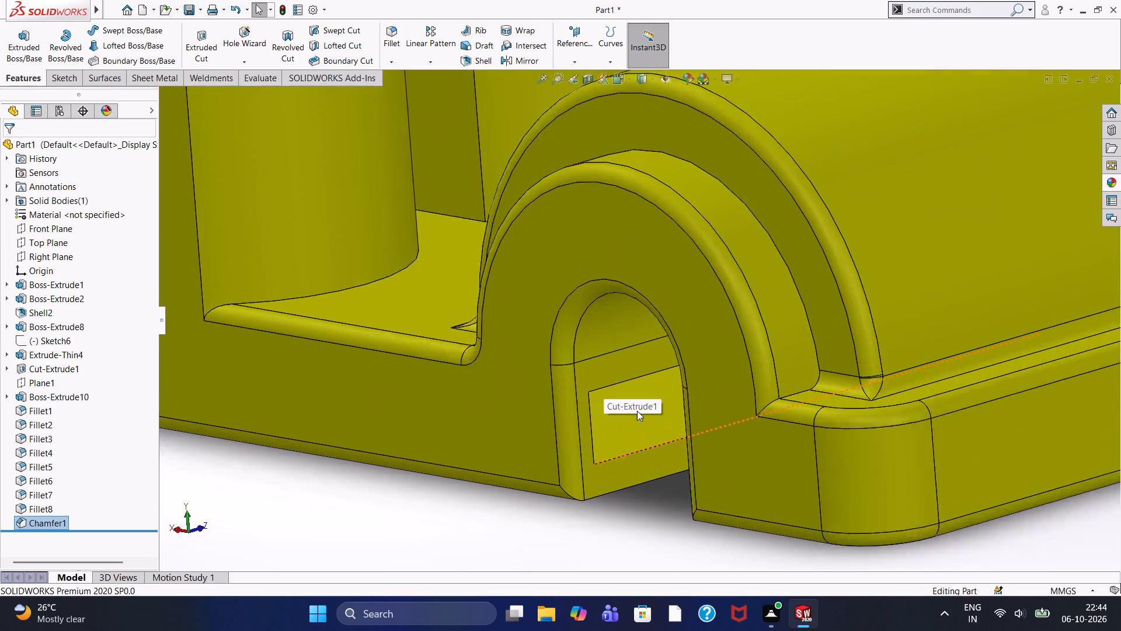
{"action": "scroll", "coordinate": [656, 440], "scroll_direction": "down", "scroll_amount": 4}
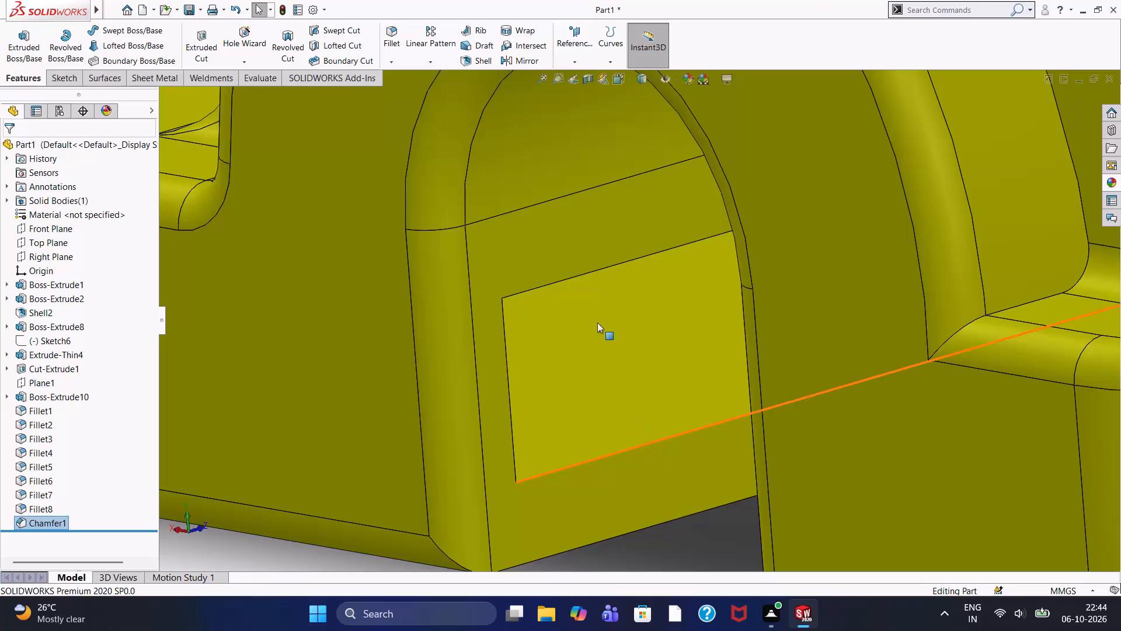
{"action": "left_click", "coordinate": [399, 26]}
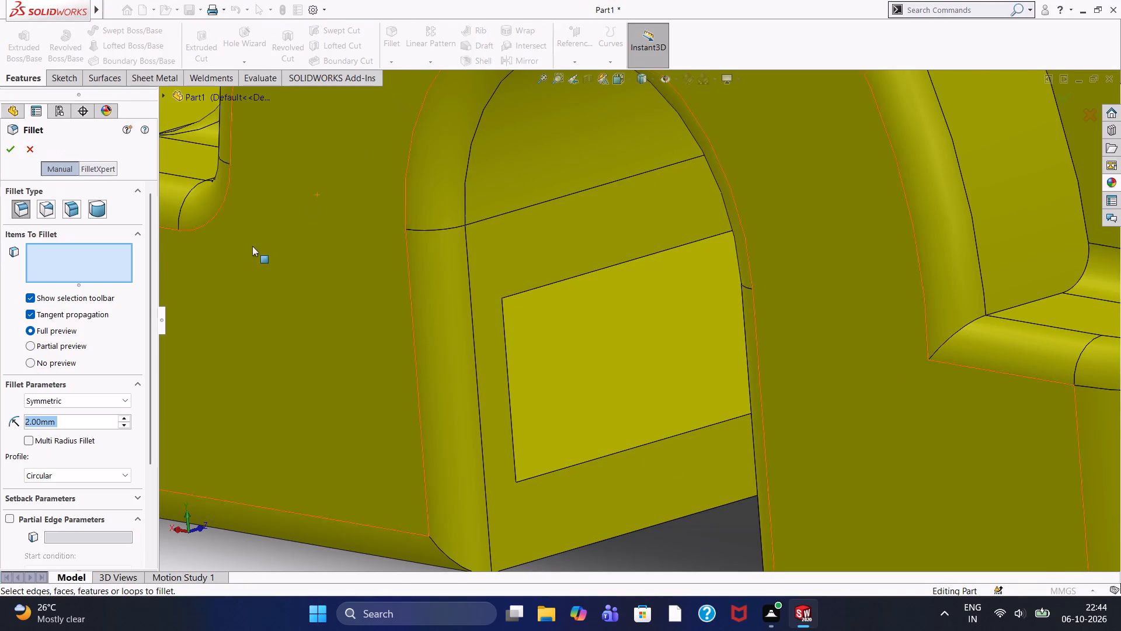
{"action": "left_click", "coordinate": [541, 286]}
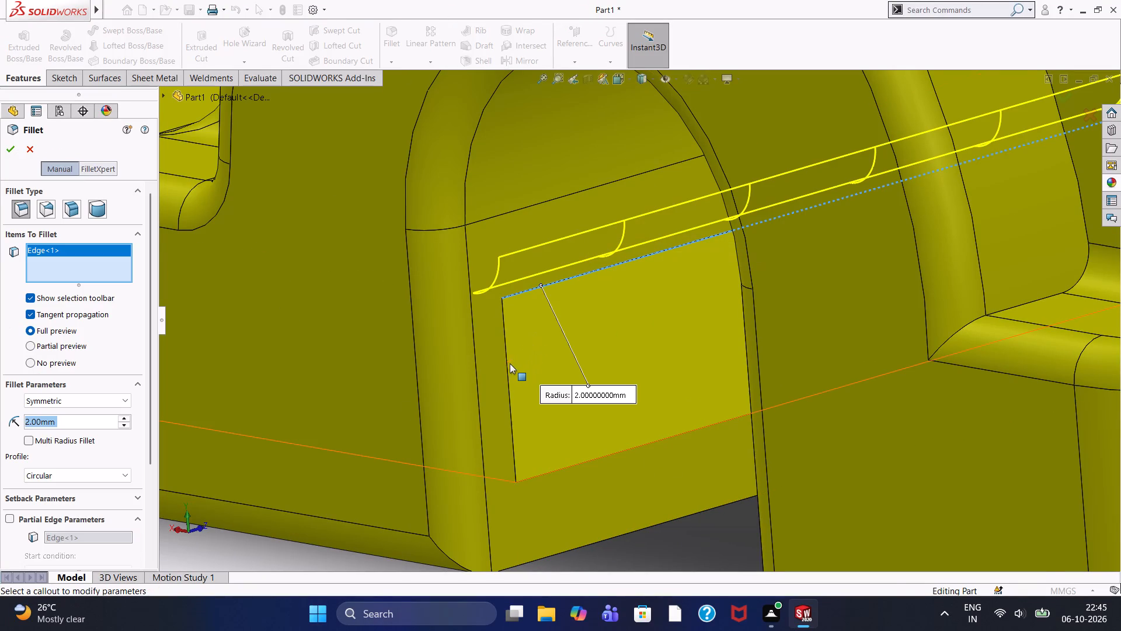
{"action": "left_click", "coordinate": [510, 364]}
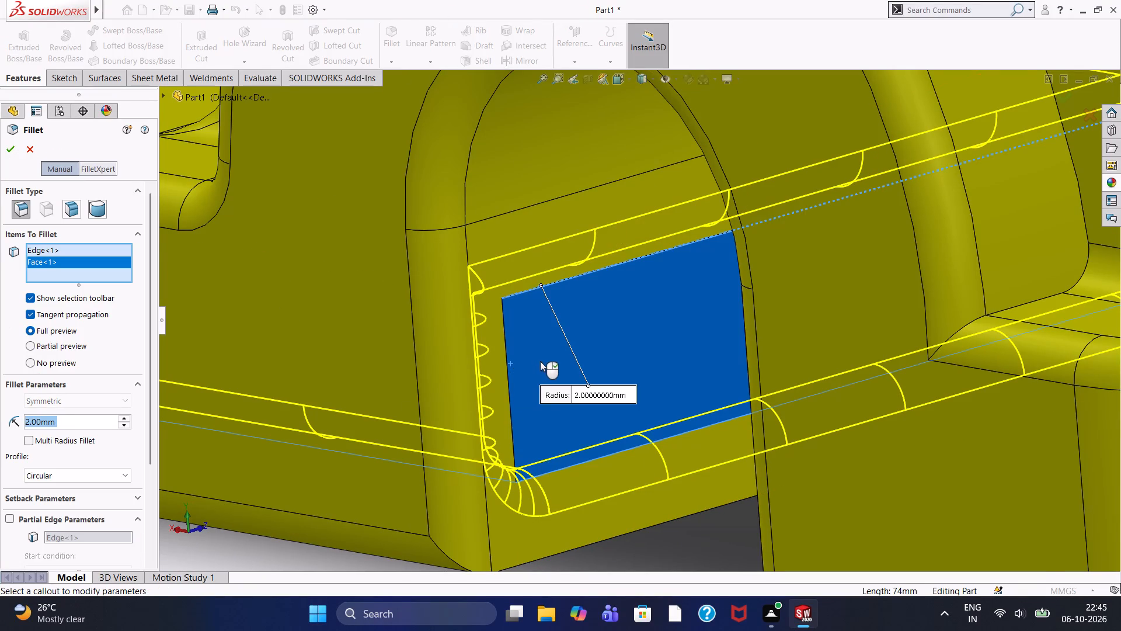
{"action": "right_click", "coordinate": [75, 264]}
{"action": "left_click", "coordinate": [95, 288]}
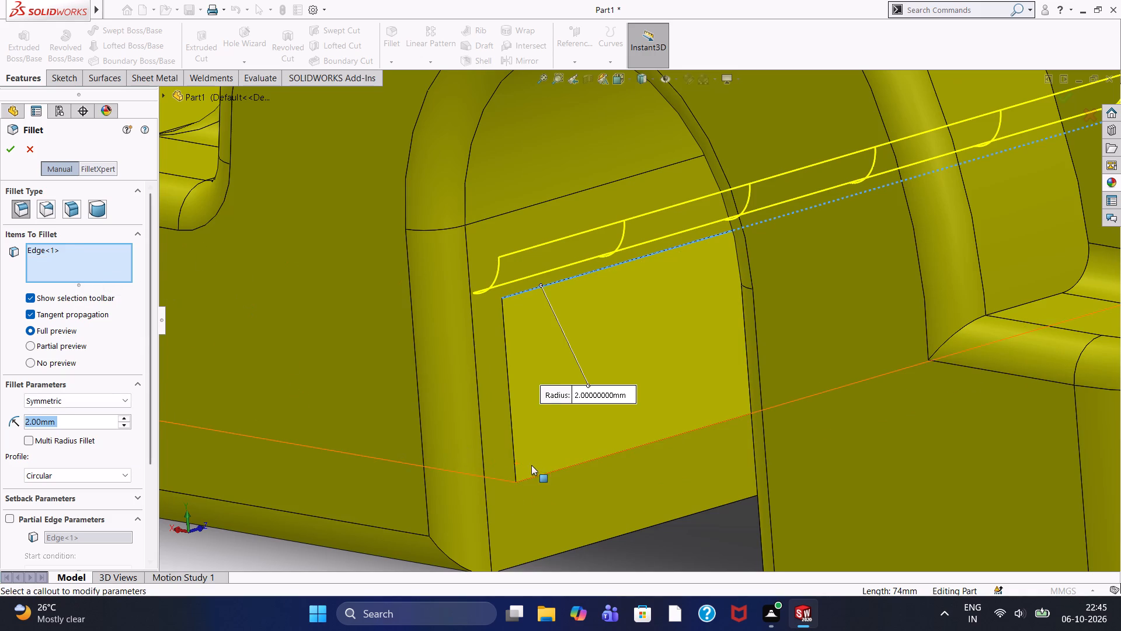
{"action": "left_click", "coordinate": [552, 473]}
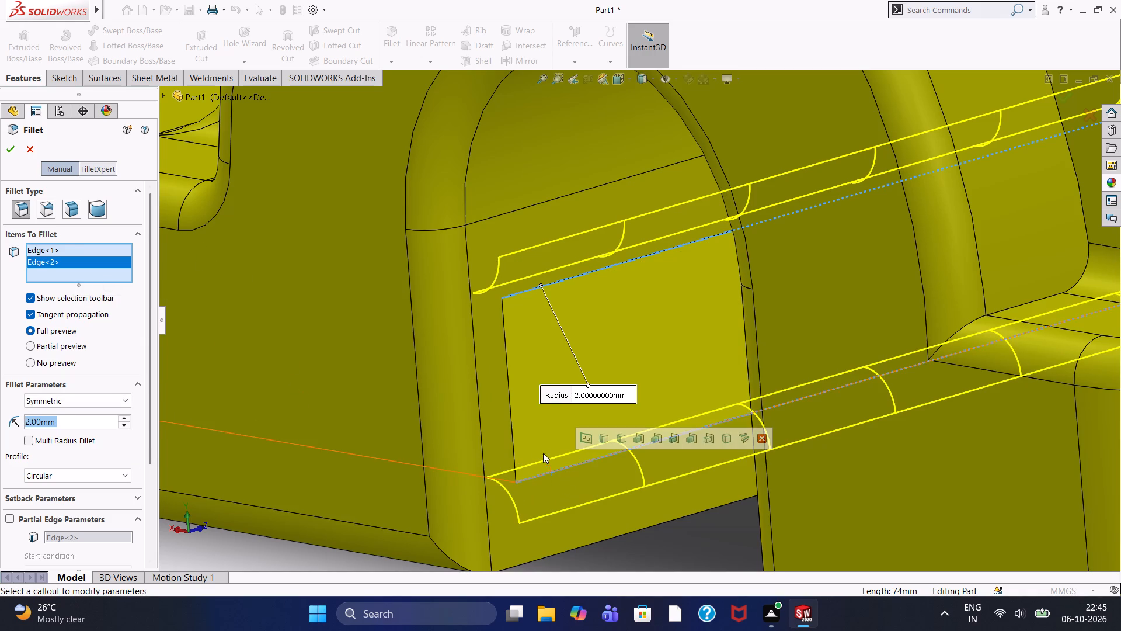
{"action": "left_click", "coordinate": [512, 429]}
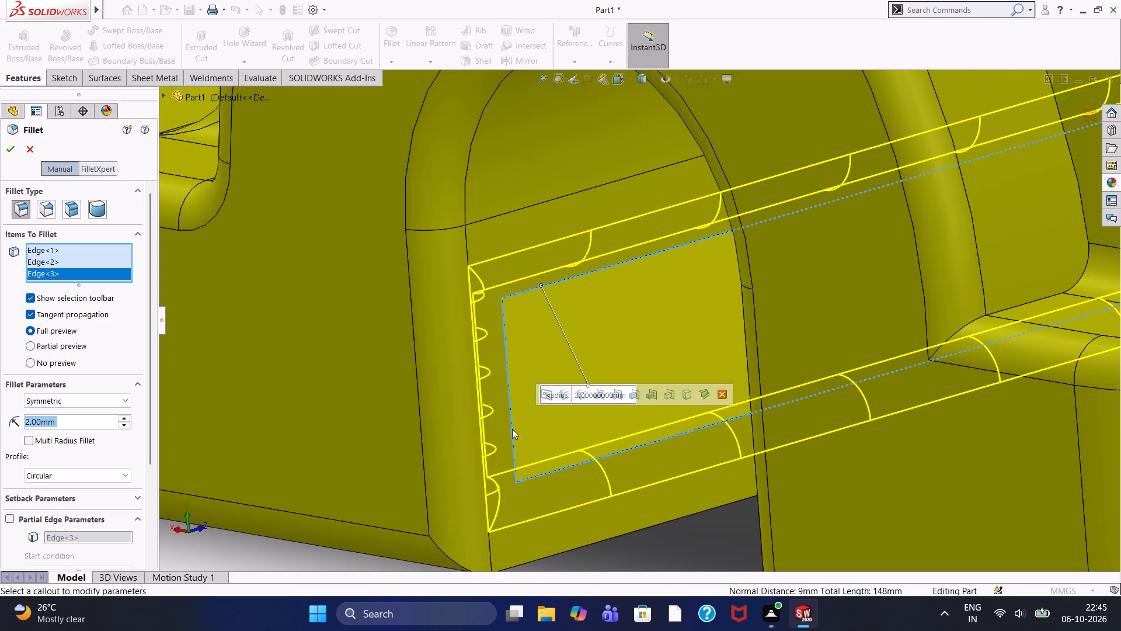
{"action": "scroll", "coordinate": [523, 447], "scroll_direction": "up", "scroll_amount": 6}
{"action": "scroll", "coordinate": [621, 429], "scroll_direction": "up", "scroll_amount": 4}
{"action": "scroll", "coordinate": [685, 448], "scroll_direction": "up", "scroll_amount": 2}
{"action": "middle_click_drag", "start_coordinate": [930, 369], "coordinate": [838, 509]}
{"action": "scroll", "coordinate": [1018, 301], "scroll_direction": "down", "scroll_amount": 6}
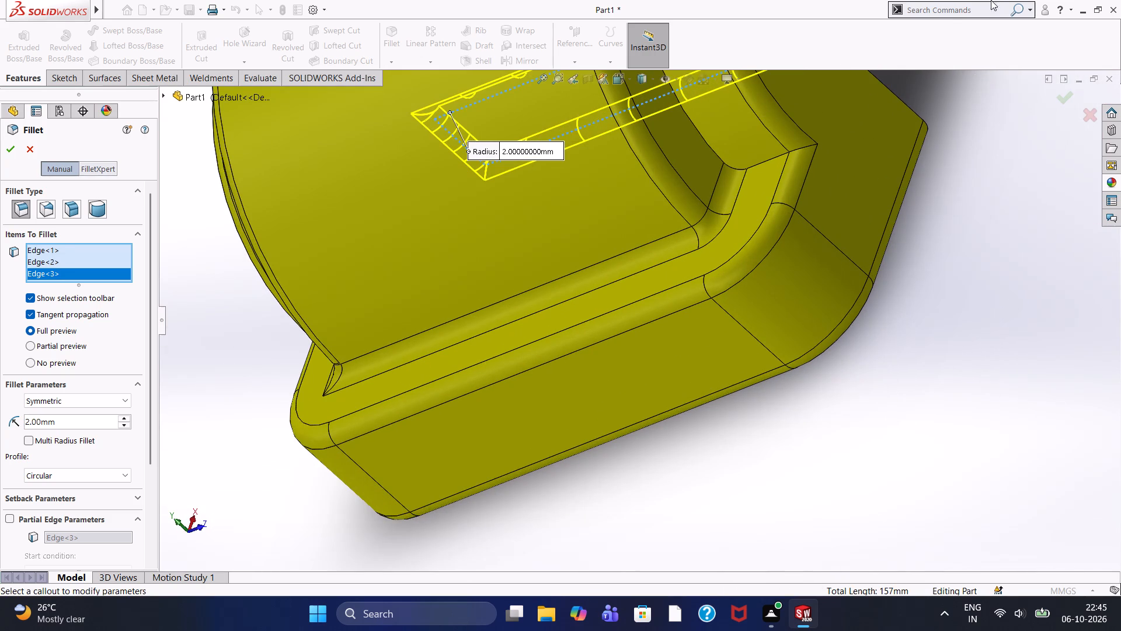
{"action": "scroll", "coordinate": [816, 333], "scroll_direction": "up", "scroll_amount": 2}
{"action": "scroll", "coordinate": [818, 247], "scroll_direction": "up", "scroll_amount": 2}
{"action": "middle_click_drag", "start_coordinate": [817, 208], "coordinate": [826, 254]}
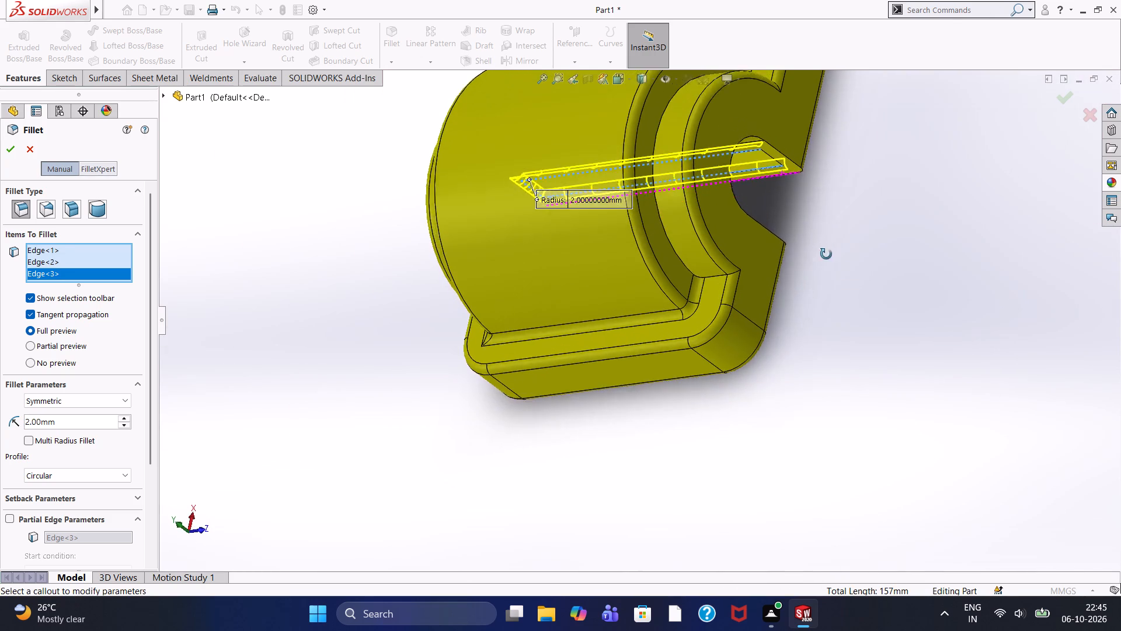
{"action": "middle_click_drag", "start_coordinate": [826, 254], "coordinate": [821, 219]}
{"action": "middle_click", "coordinate": [821, 219]}
{"action": "scroll", "coordinate": [796, 193], "scroll_direction": "down", "scroll_amount": 2}
{"action": "scroll", "coordinate": [712, 104], "scroll_direction": "down", "scroll_amount": 4}
{"action": "scroll", "coordinate": [729, 178], "scroll_direction": "down", "scroll_amount": 2}
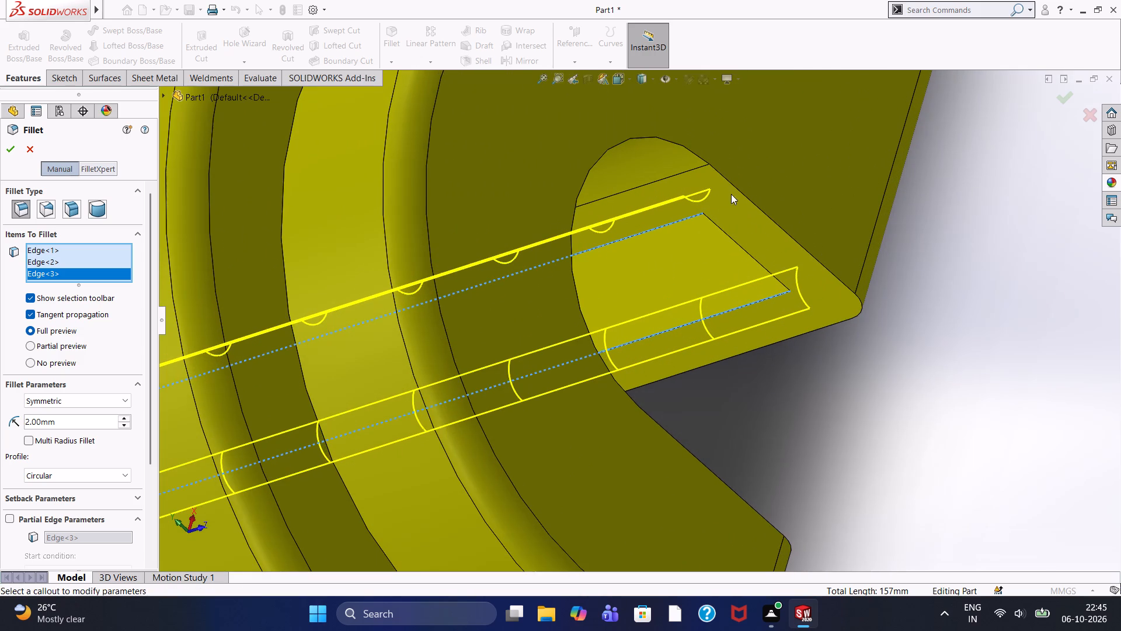
{"action": "left_click", "coordinate": [737, 268]}
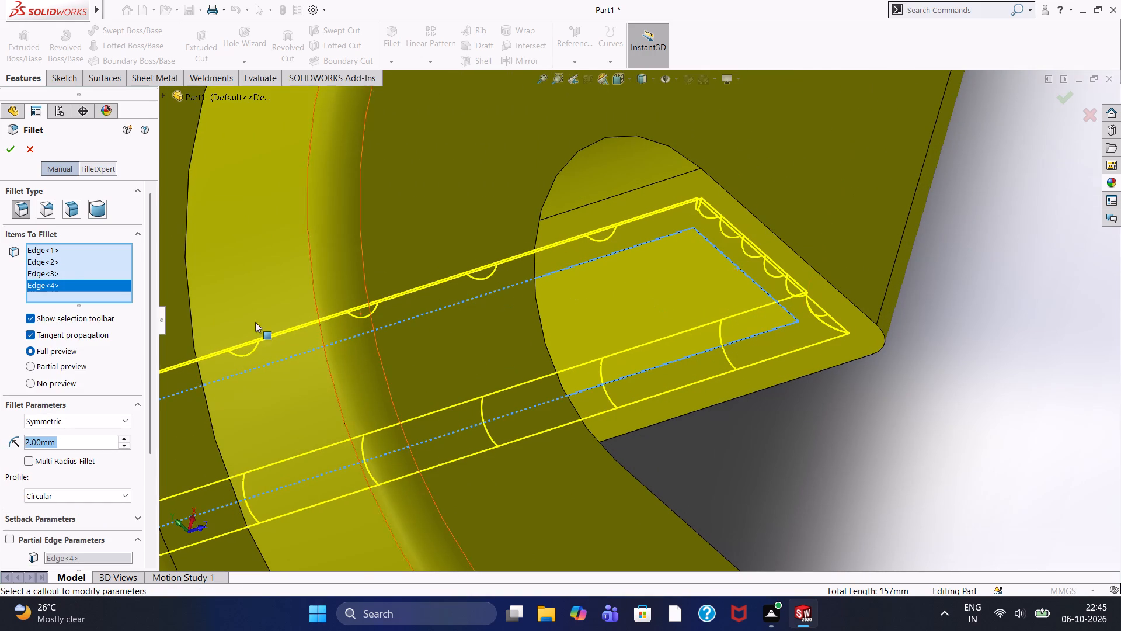
{"action": "left_click", "coordinate": [5, 155]}
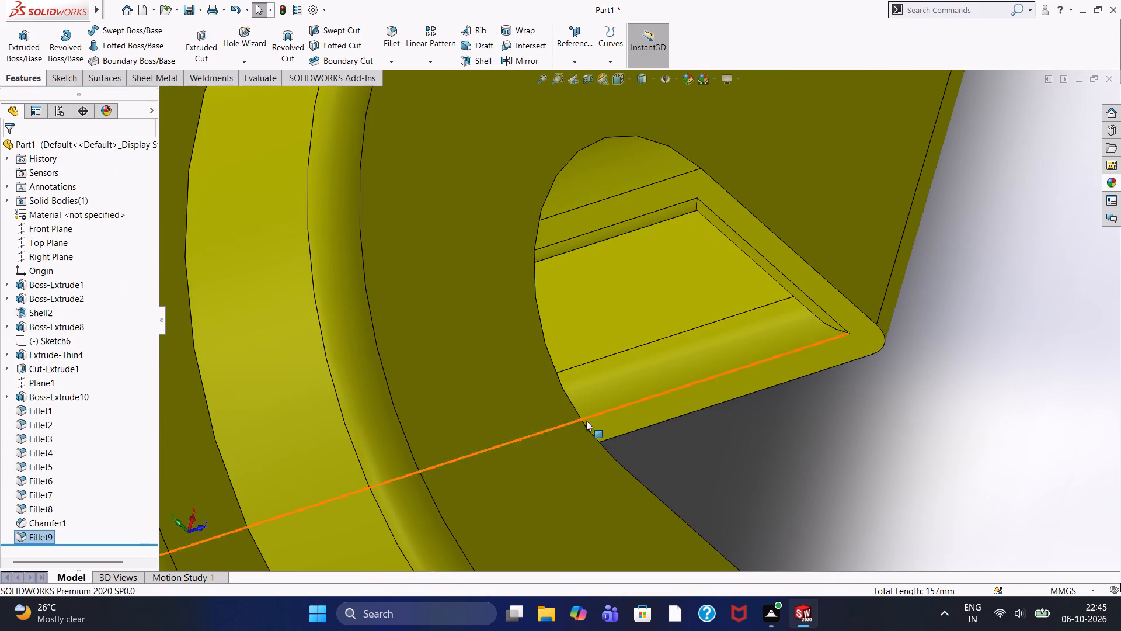
Examine the underside of the part around the arched opening and the rectangular recess in its facing wall.
{"action": "scroll", "coordinate": [659, 356], "scroll_direction": "up", "scroll_amount": 3}
{"action": "middle_click_drag", "start_coordinate": [675, 361], "coordinate": [631, 477]}
{"action": "scroll", "coordinate": [596, 475], "scroll_direction": "up", "scroll_amount": 3}
{"action": "middle_click_drag", "start_coordinate": [586, 472], "coordinate": [518, 476]}
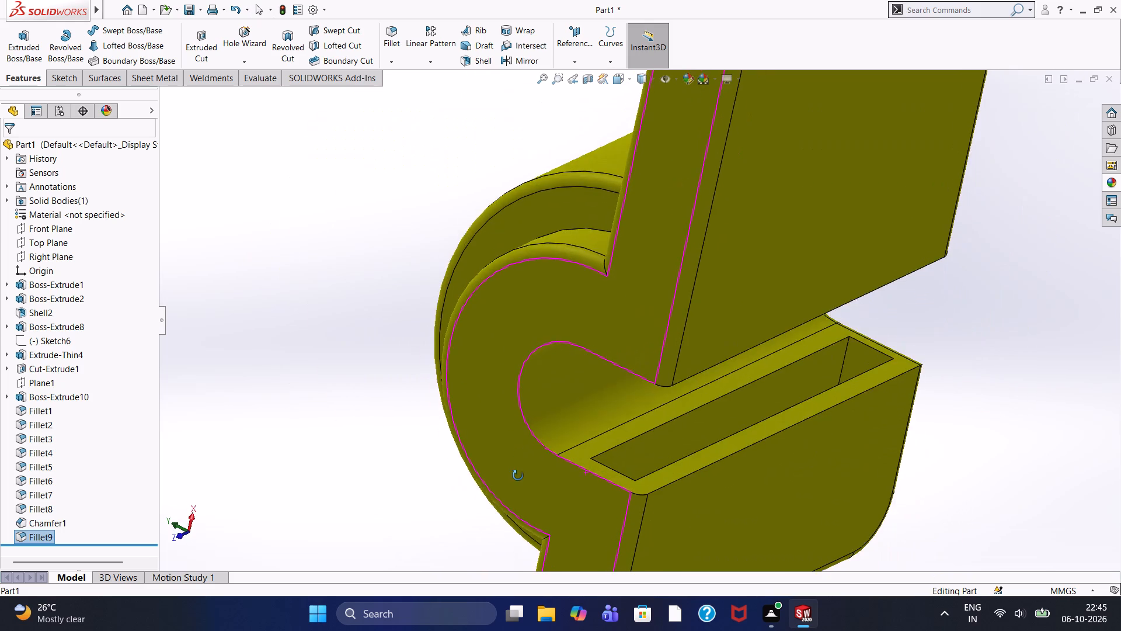
{"action": "middle_click_drag", "start_coordinate": [518, 476], "coordinate": [521, 502]}
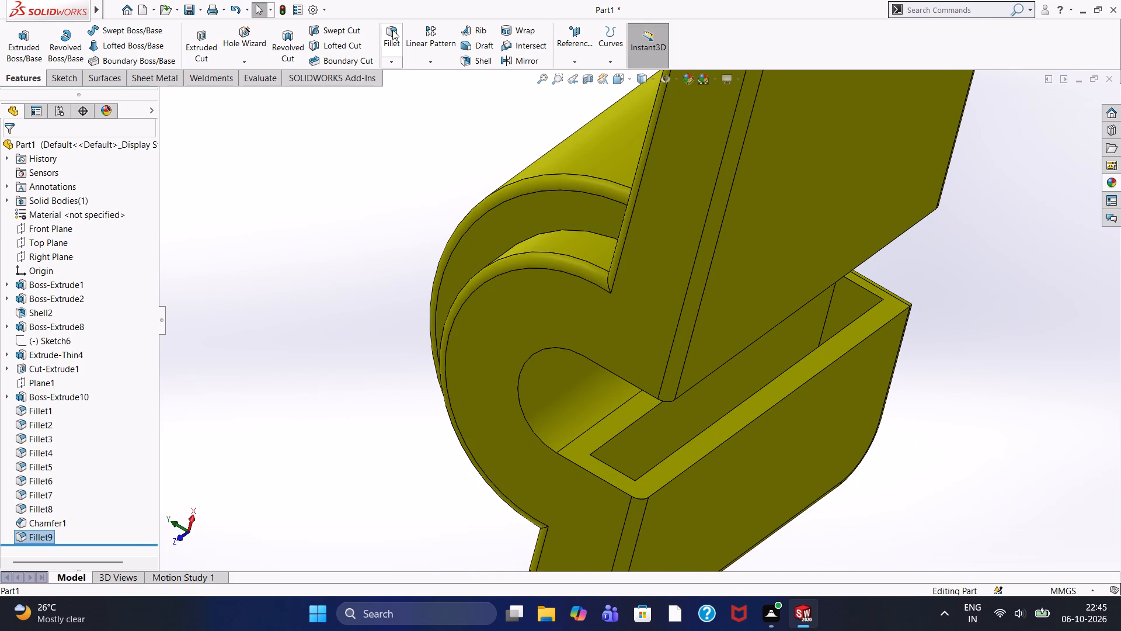
{"action": "scroll", "coordinate": [607, 175], "scroll_direction": "up", "scroll_amount": 2}
{"action": "scroll", "coordinate": [608, 174], "scroll_direction": "down", "scroll_amount": 2}
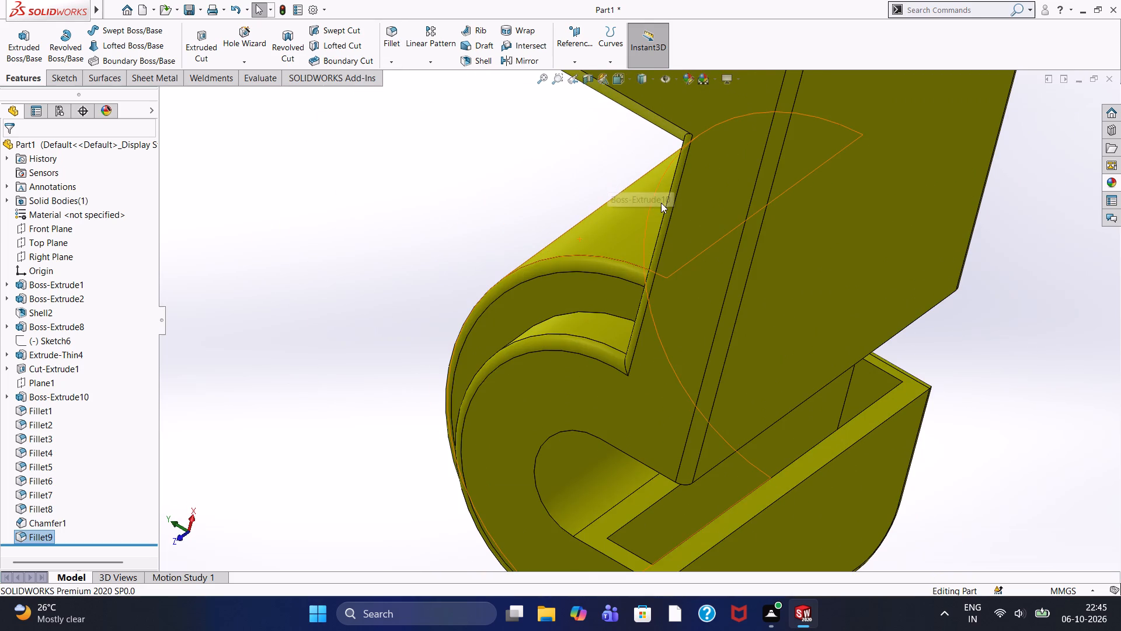
{"action": "scroll", "coordinate": [661, 203], "scroll_direction": "up", "scroll_amount": 1}
{"action": "scroll", "coordinate": [657, 318], "scroll_direction": "up", "scroll_amount": 1}
{"action": "scroll", "coordinate": [480, 345], "scroll_direction": "up", "scroll_amount": 1}
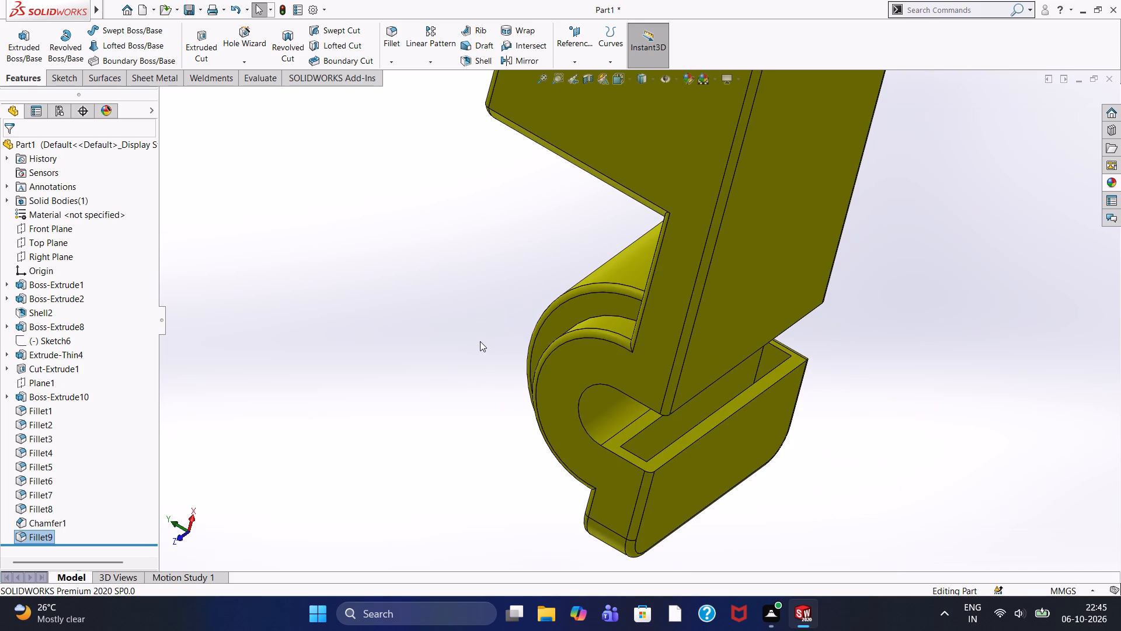
{"action": "scroll", "coordinate": [480, 341], "scroll_direction": "down", "scroll_amount": 2}
{"action": "scroll", "coordinate": [480, 341], "scroll_direction": "up", "scroll_amount": 1}
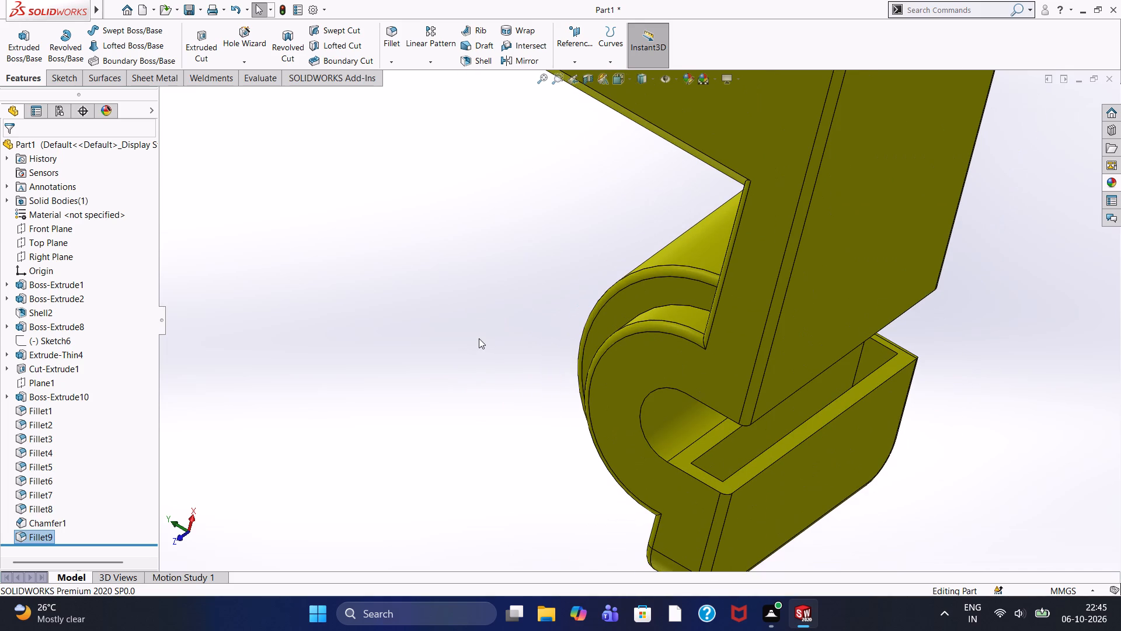
{"action": "scroll", "coordinate": [479, 338], "scroll_direction": "down", "scroll_amount": 2}
{"action": "scroll", "coordinate": [479, 338], "scroll_direction": "up", "scroll_amount": 2}
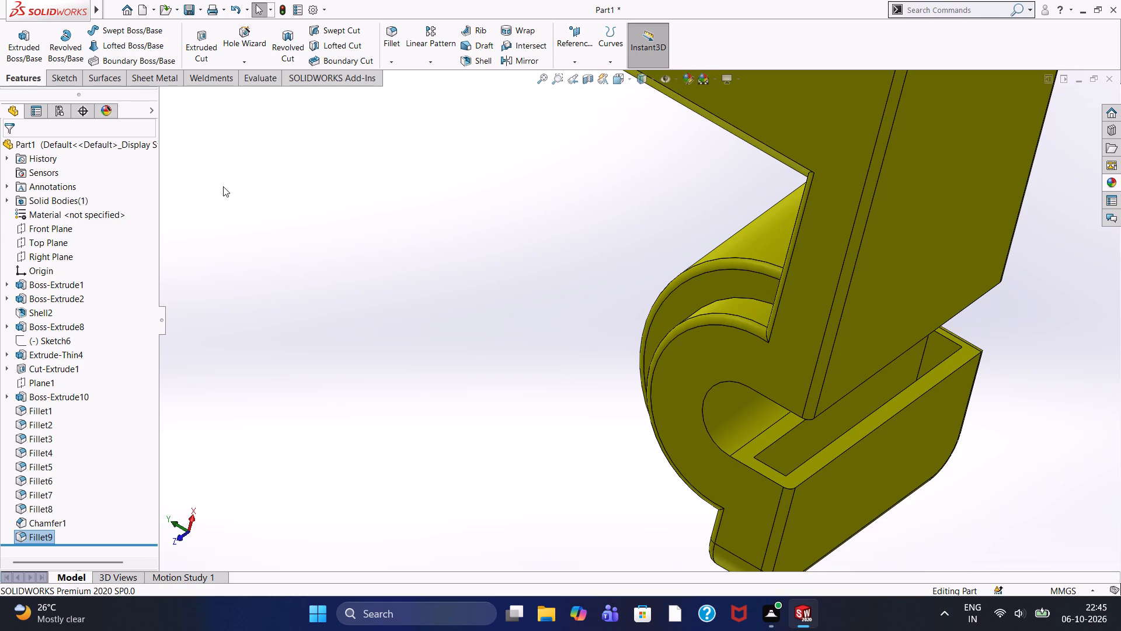
Examine the whole part from the lug side, end block side and underside, including the half-round boss and arched opening.
{"action": "scroll", "coordinate": [515, 253], "scroll_direction": "up", "scroll_amount": 2}
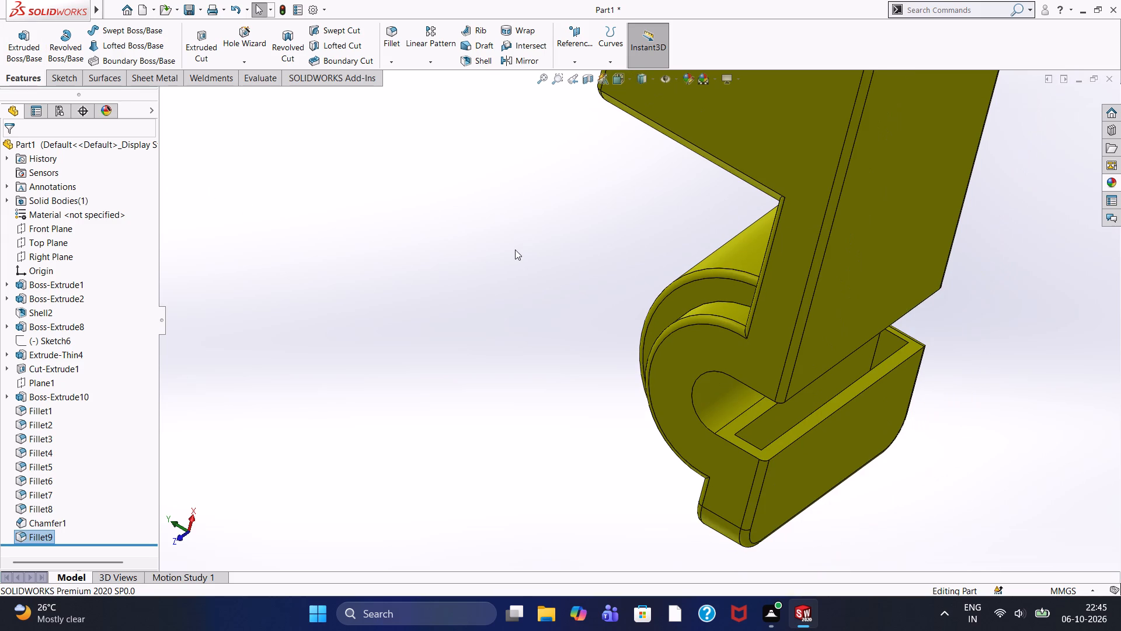
{"action": "middle_click_drag", "start_coordinate": [515, 249], "coordinate": [585, 207]}
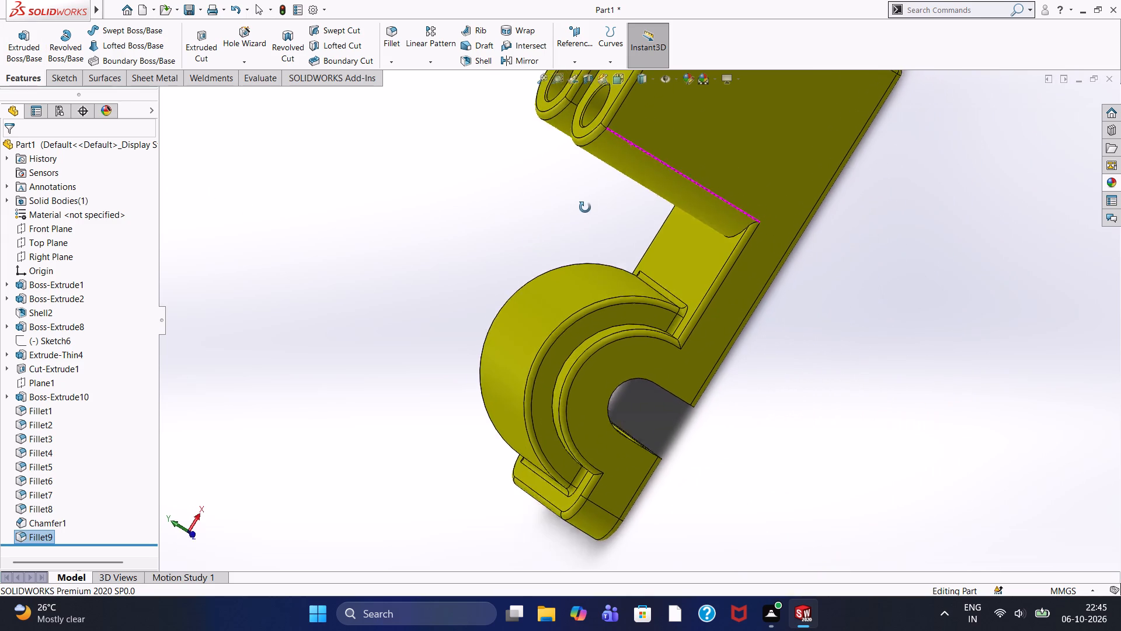
{"action": "middle_click_drag", "start_coordinate": [585, 207], "coordinate": [586, 153]}
{"action": "scroll", "coordinate": [607, 317], "scroll_direction": "up", "scroll_amount": 1}
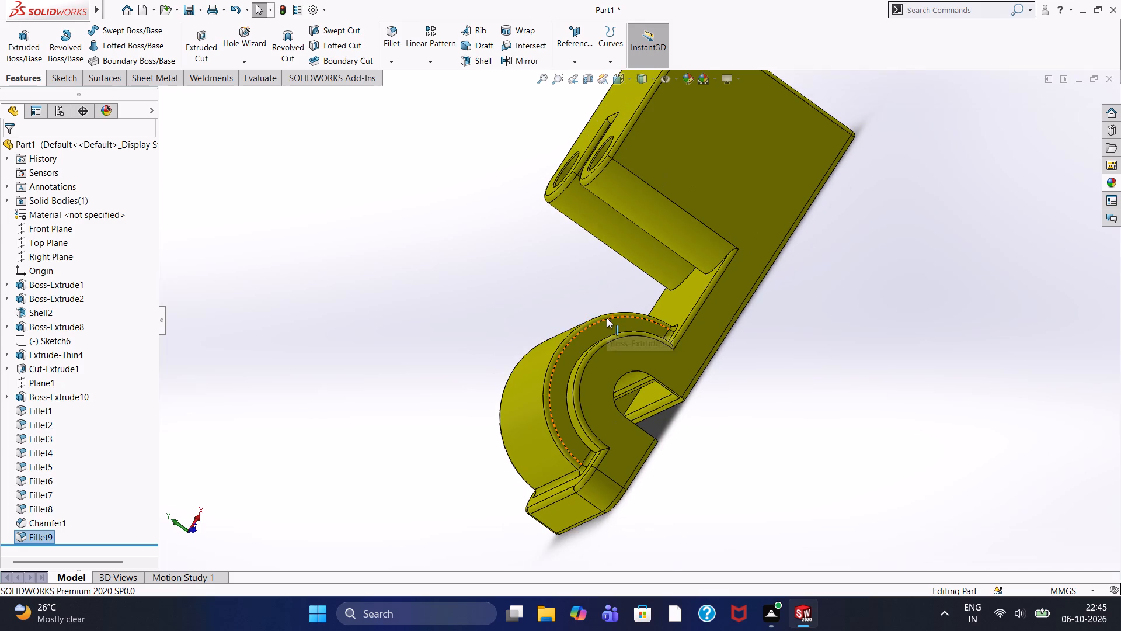
{"action": "scroll", "coordinate": [607, 318], "scroll_direction": "up", "scroll_amount": 1}
{"action": "scroll", "coordinate": [678, 459], "scroll_direction": "down", "scroll_amount": 1}
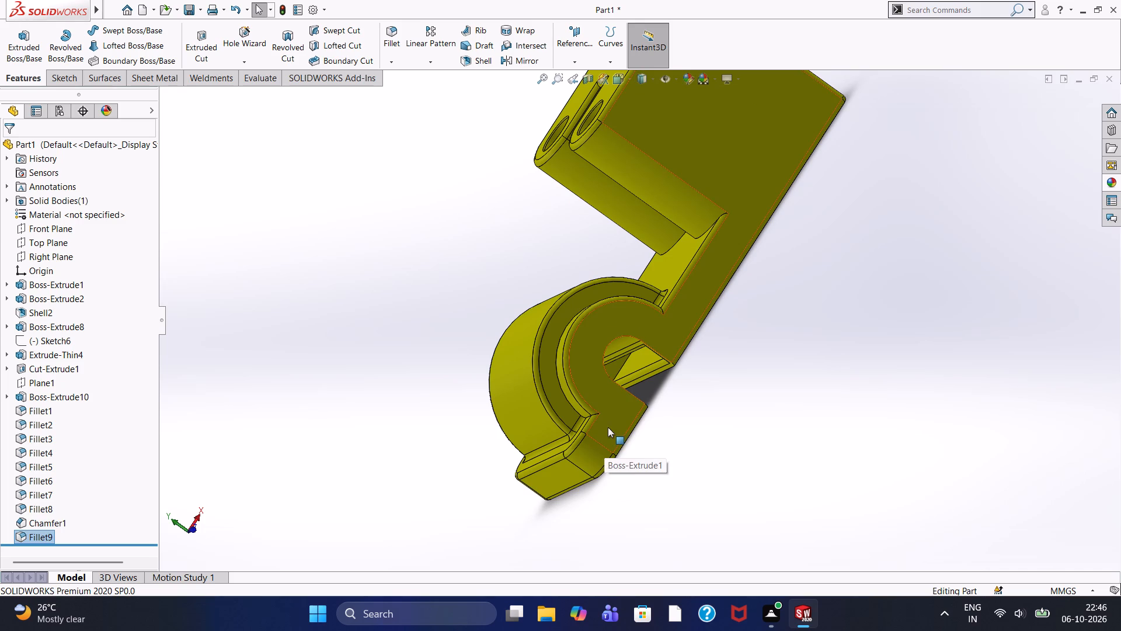
{"action": "scroll", "coordinate": [608, 427], "scroll_direction": "up", "scroll_amount": 3}
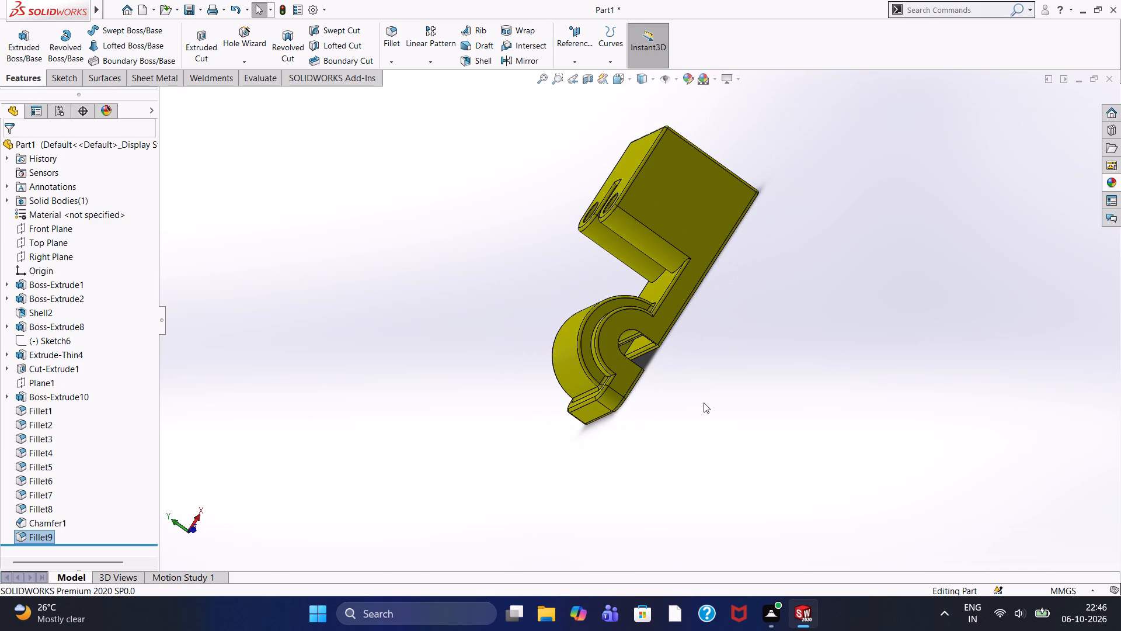
{"action": "middle_click_drag", "start_coordinate": [704, 403], "coordinate": [651, 491]}
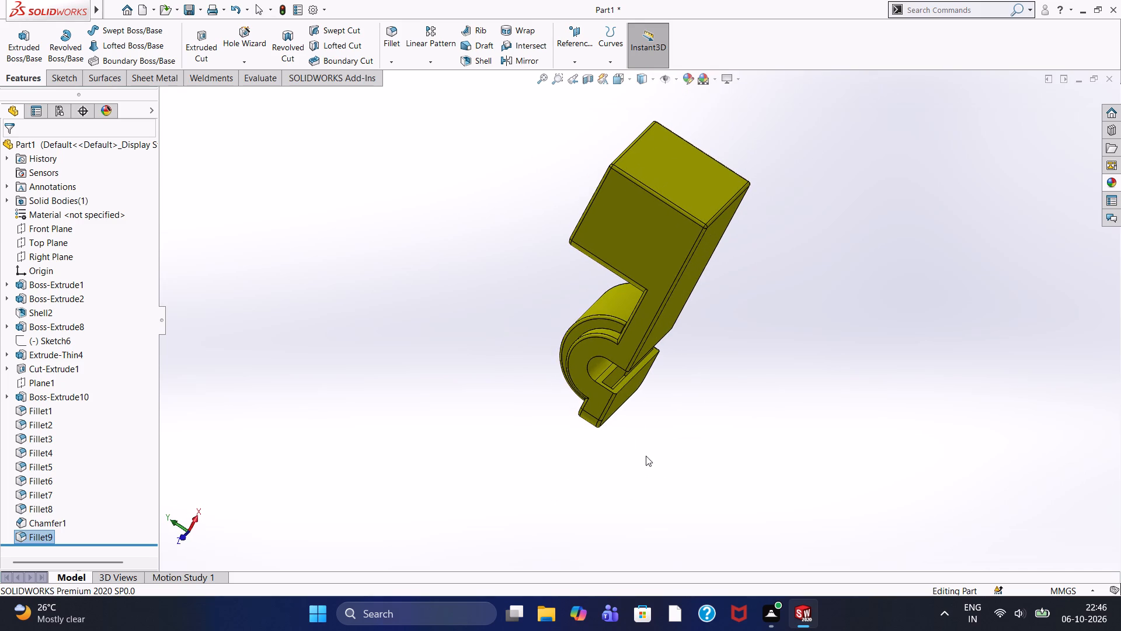
{"action": "scroll", "coordinate": [636, 400], "scroll_direction": "down", "scroll_amount": 3}
{"action": "scroll", "coordinate": [559, 338], "scroll_direction": "down", "scroll_amount": 4}
{"action": "scroll", "coordinate": [650, 397], "scroll_direction": "up", "scroll_amount": 5}
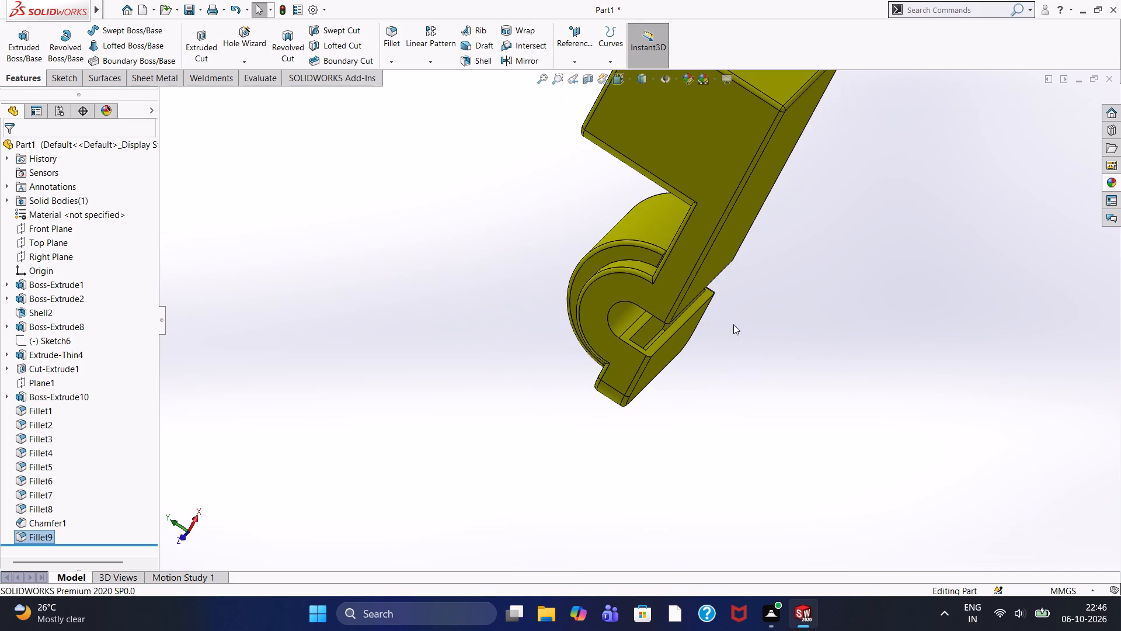
{"action": "middle_click_drag", "start_coordinate": [789, 234], "coordinate": [892, 185]}
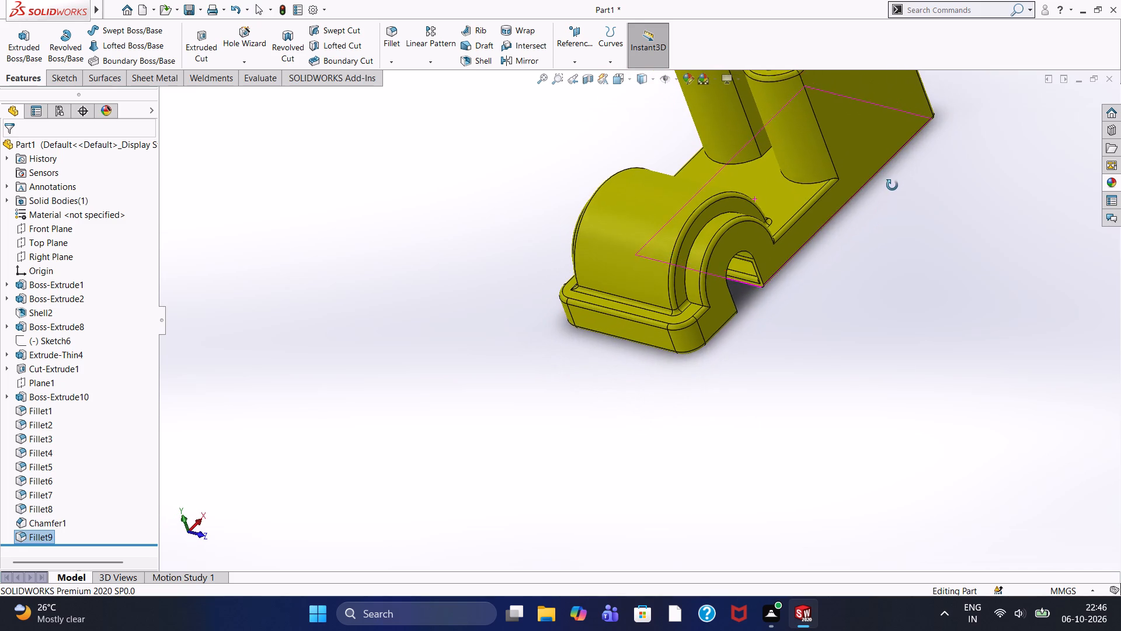
{"action": "middle_click_drag", "start_coordinate": [892, 185], "coordinate": [894, 182]}
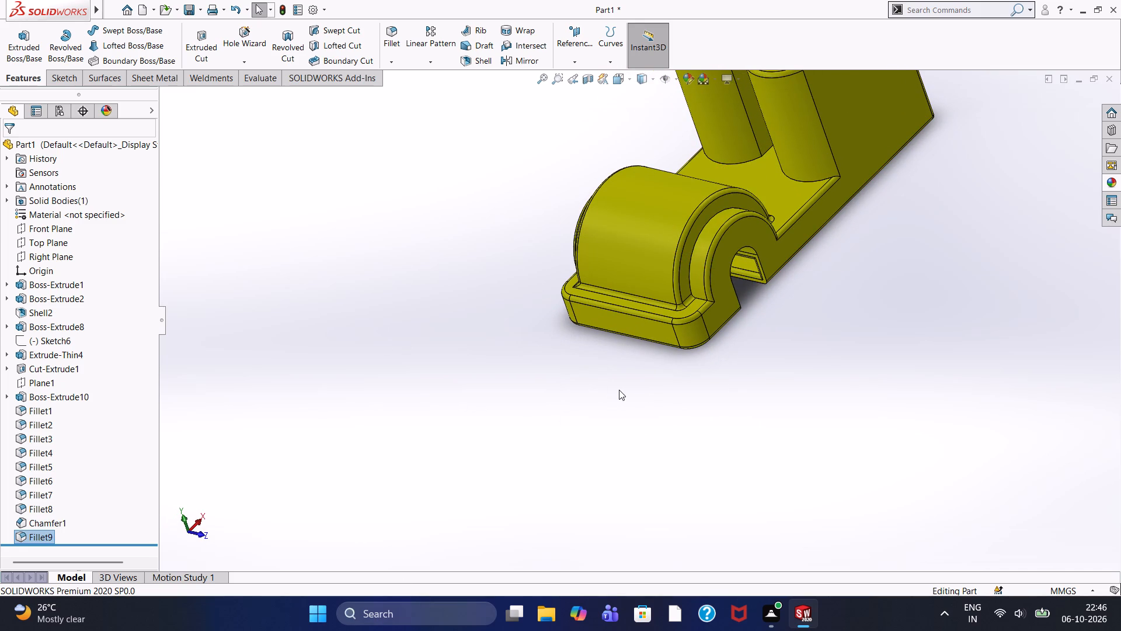
{"action": "middle_click_drag", "start_coordinate": [619, 390], "coordinate": [508, 404]}
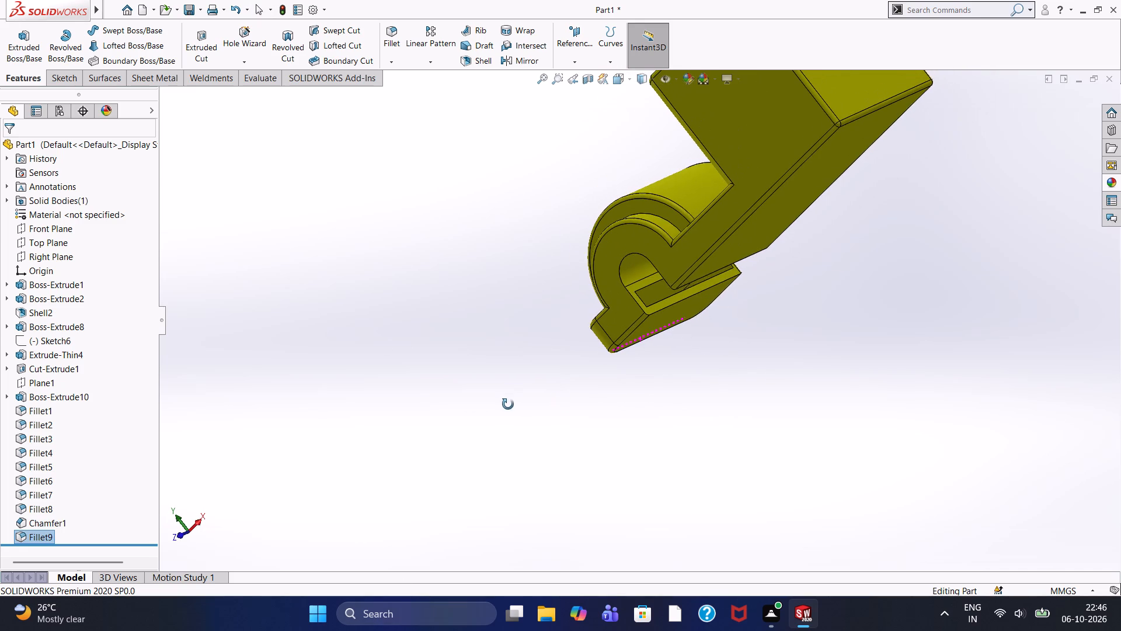
{"action": "middle_click_drag", "start_coordinate": [508, 404], "coordinate": [506, 401]}
{"action": "middle_click_drag", "start_coordinate": [672, 360], "coordinate": [668, 386]}
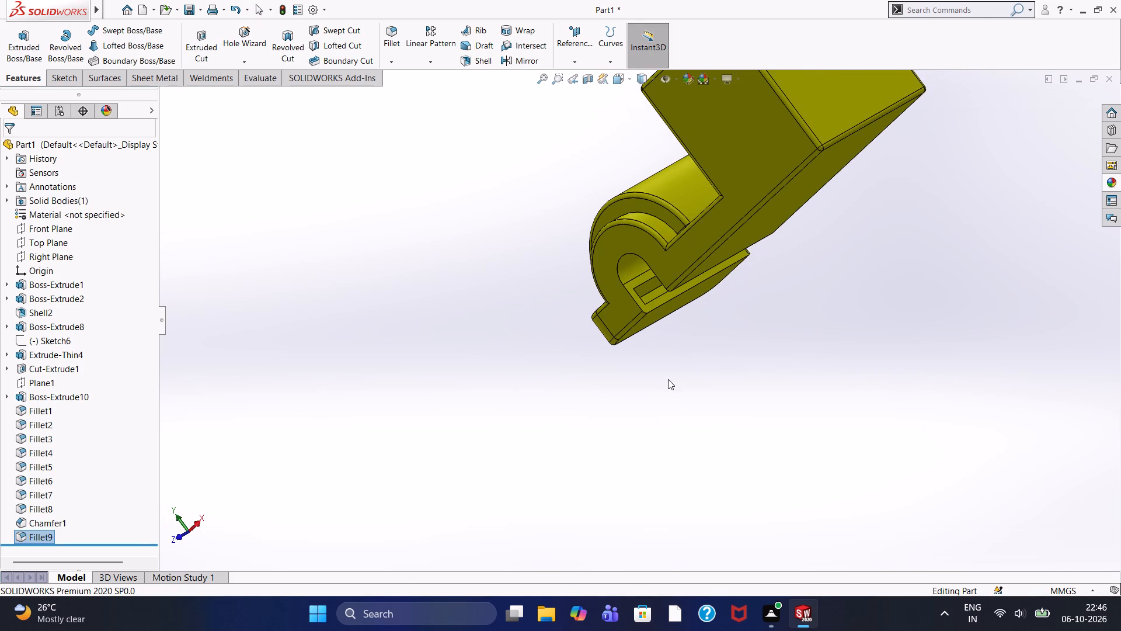
Examine the arched opening and the rectangular recess in its inner wall up close from the underside.
{"action": "scroll", "coordinate": [644, 305], "scroll_direction": "down", "scroll_amount": 11}
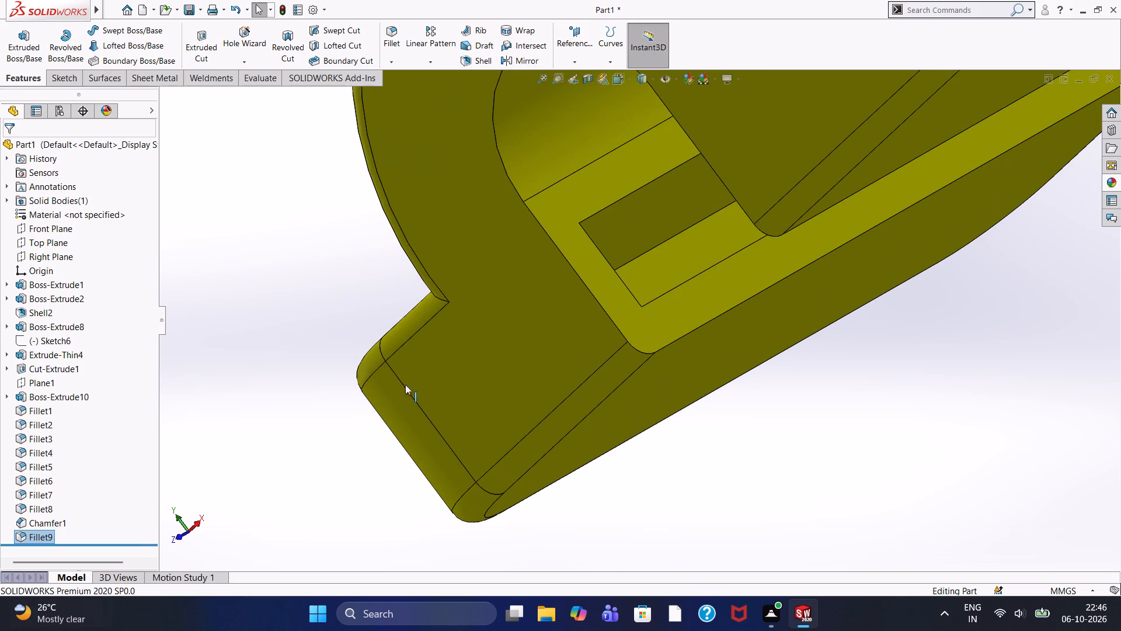
{"action": "scroll", "coordinate": [573, 264], "scroll_direction": "down", "scroll_amount": 5}
{"action": "scroll", "coordinate": [654, 245], "scroll_direction": "up", "scroll_amount": 1}
{"action": "scroll", "coordinate": [527, 358], "scroll_direction": "up", "scroll_amount": 5}
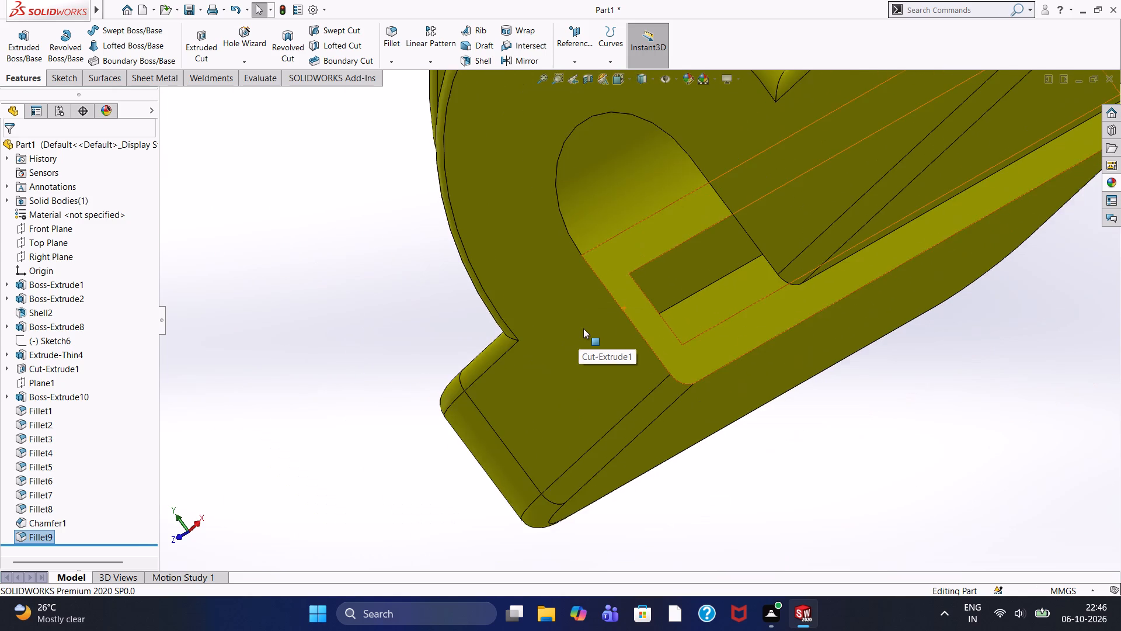
{"action": "scroll", "coordinate": [583, 328], "scroll_direction": "up", "scroll_amount": 3}
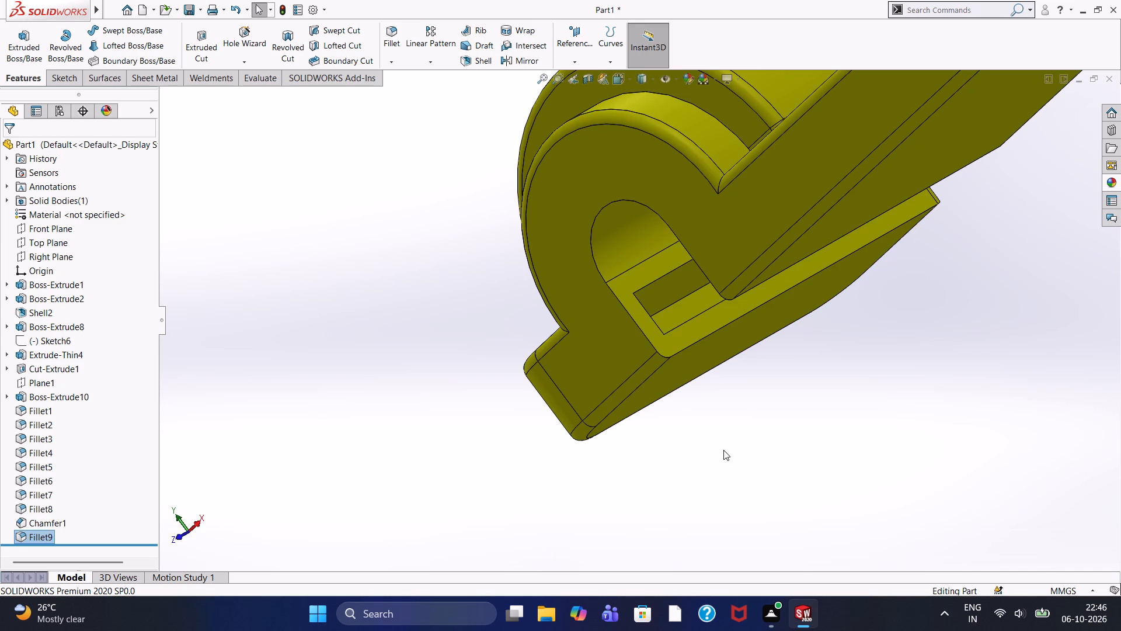
{"action": "scroll", "coordinate": [723, 450], "scroll_direction": "up", "scroll_amount": 1}
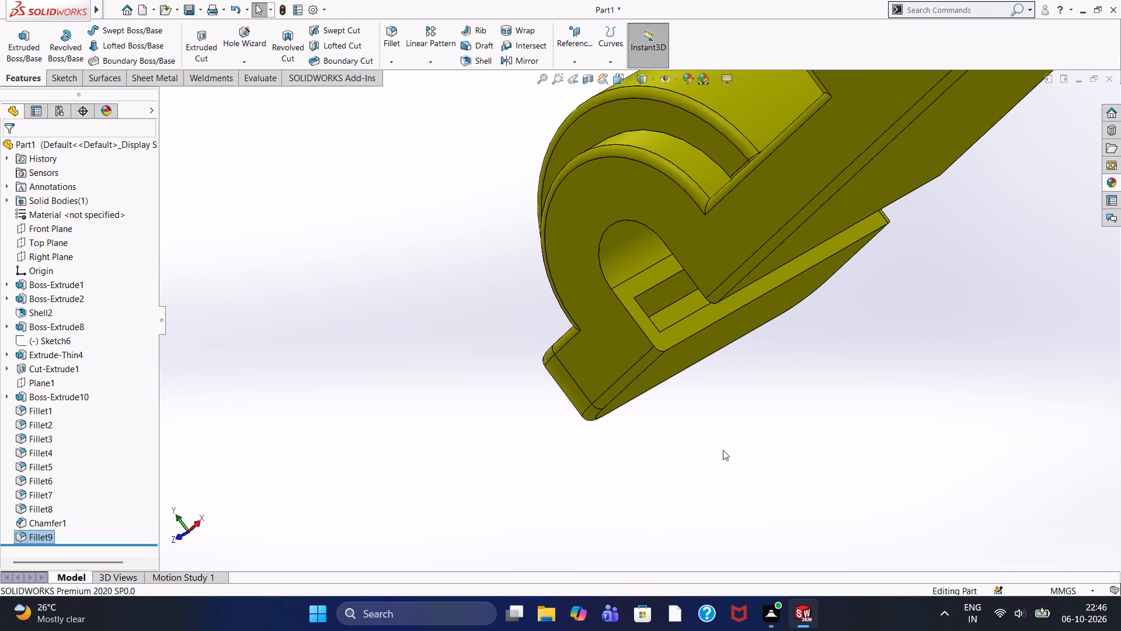
{"action": "scroll", "coordinate": [723, 450], "scroll_direction": "down", "scroll_amount": 1}
{"action": "scroll", "coordinate": [723, 450], "scroll_direction": "up", "scroll_amount": 1}
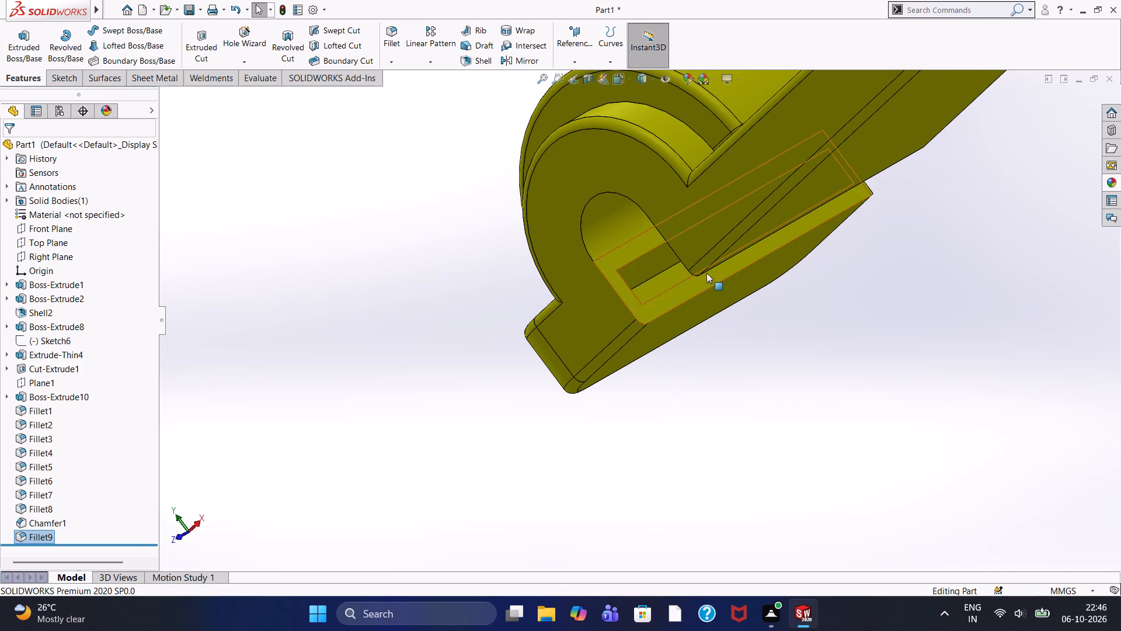
{"action": "scroll", "coordinate": [709, 209], "scroll_direction": "down", "scroll_amount": 2}
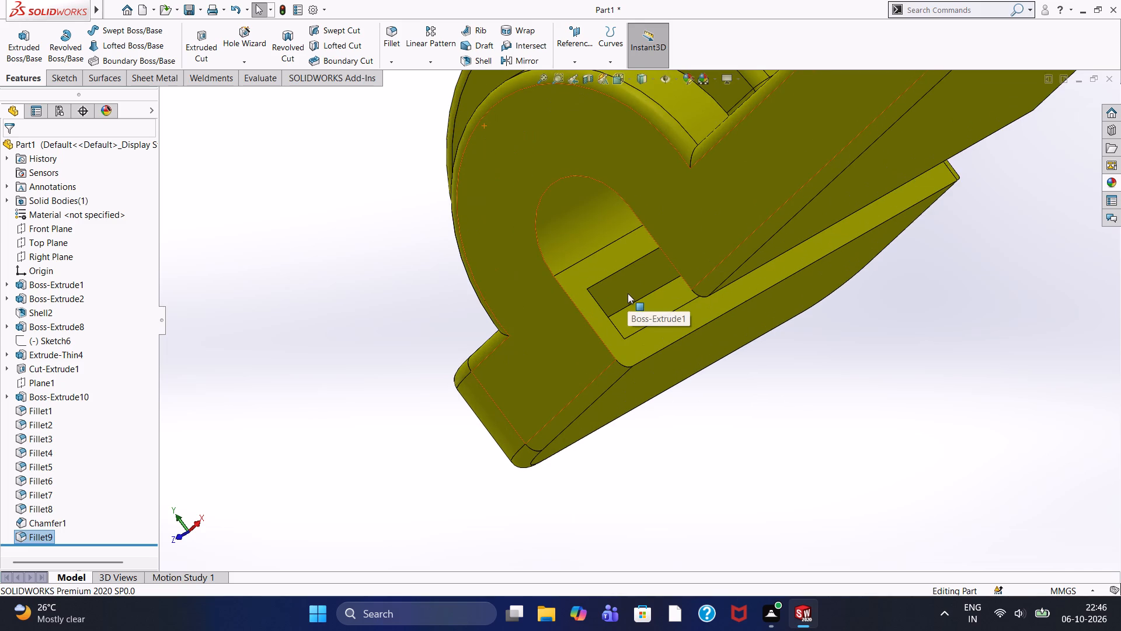
{"action": "scroll", "coordinate": [628, 293], "scroll_direction": "up", "scroll_amount": 2}
{"action": "scroll", "coordinate": [830, 345], "scroll_direction": "down", "scroll_amount": 1}
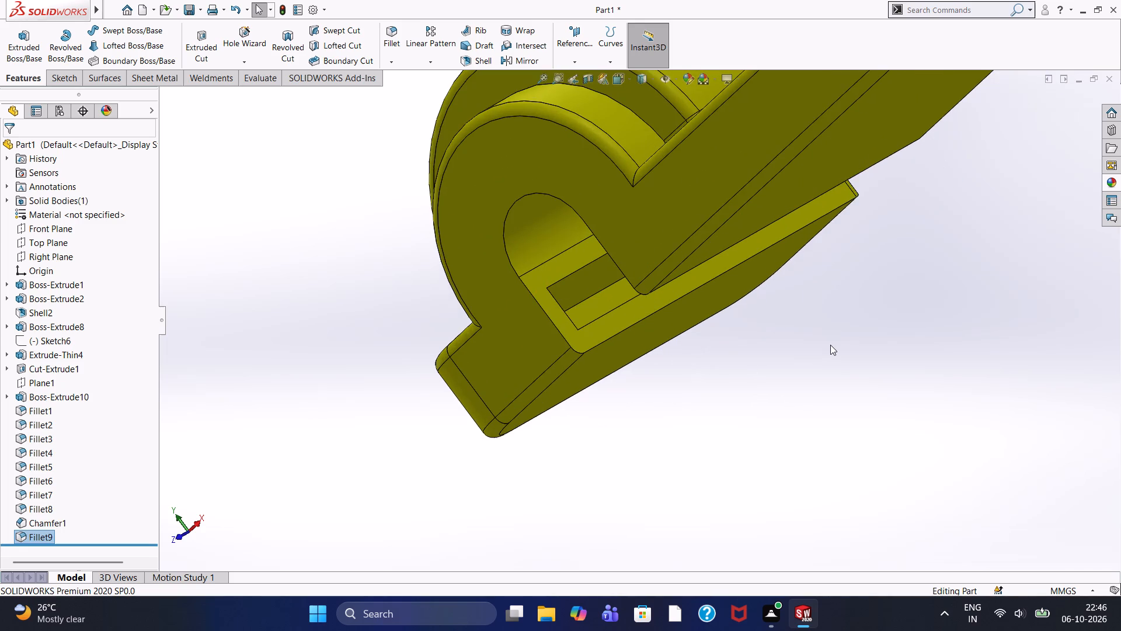
{"action": "scroll", "coordinate": [830, 345], "scroll_direction": "up", "scroll_amount": 2}
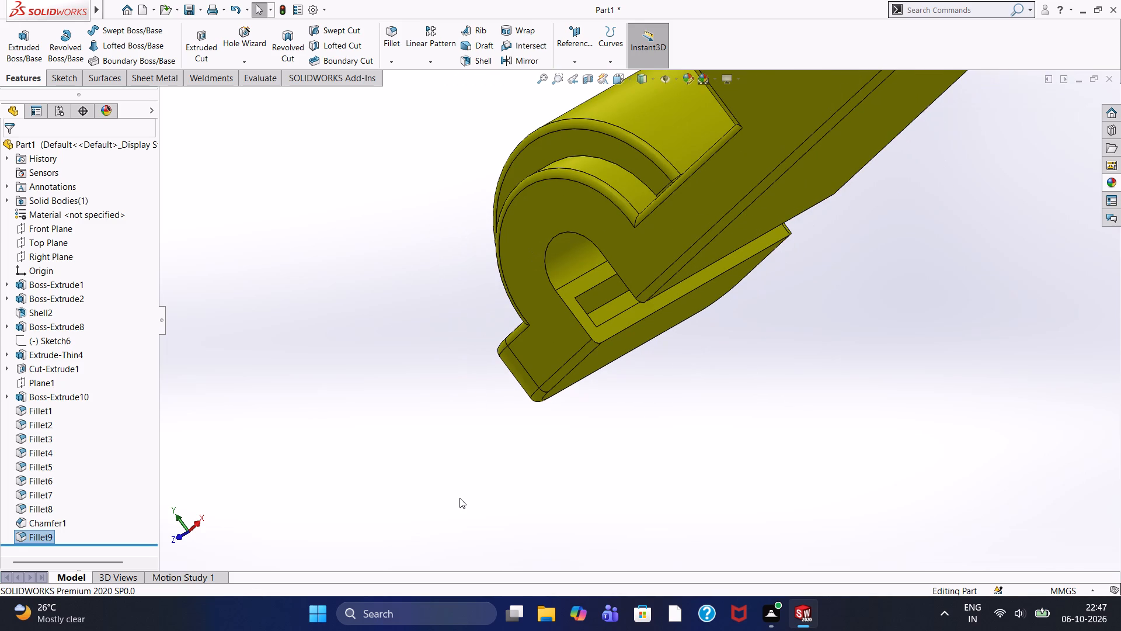
{"action": "scroll", "coordinate": [607, 275], "scroll_direction": "down", "scroll_amount": 2}
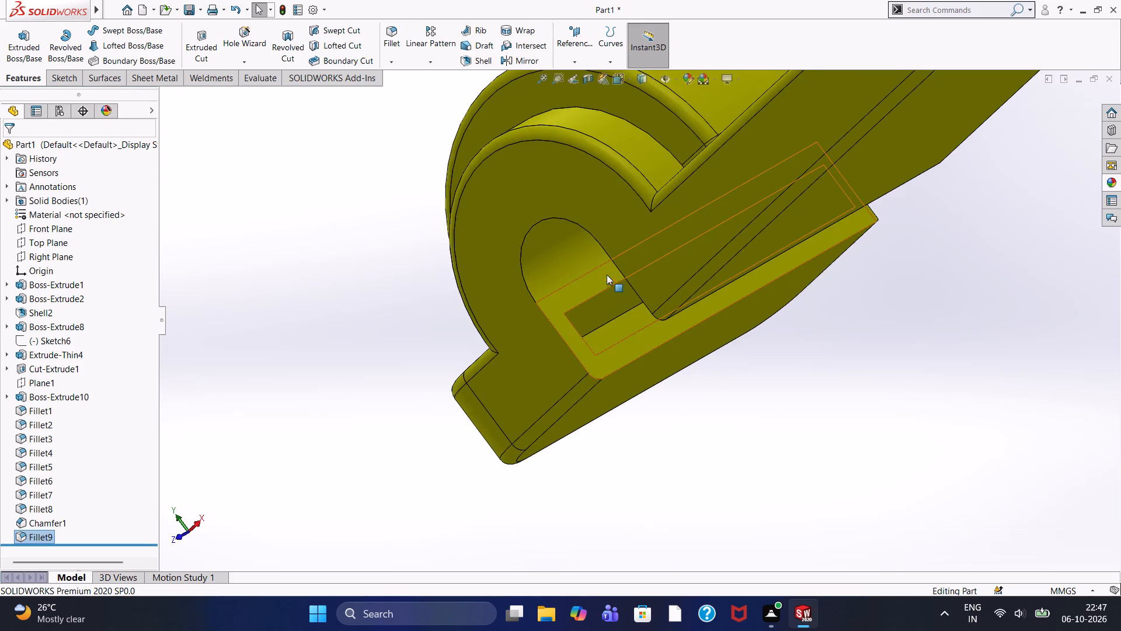
{"action": "scroll", "coordinate": [651, 347], "scroll_direction": "up", "scroll_amount": 2}
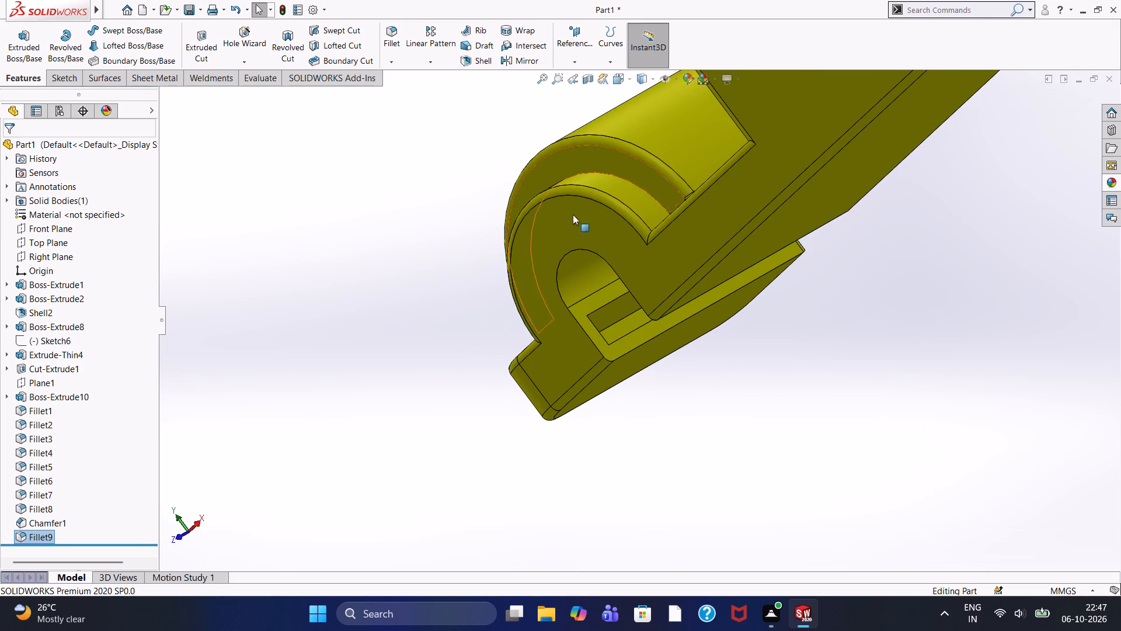
{"action": "scroll", "coordinate": [601, 314], "scroll_direction": "down", "scroll_amount": 5}
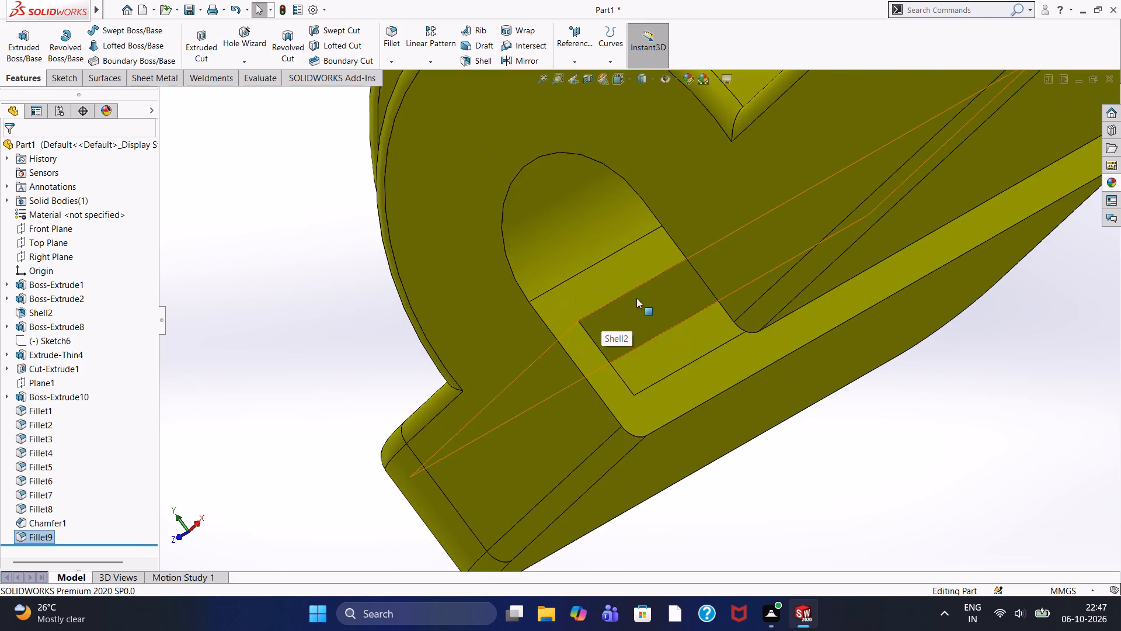
{"action": "scroll", "coordinate": [636, 298], "scroll_direction": "up", "scroll_amount": 4}
{"action": "scroll", "coordinate": [671, 337], "scroll_direction": "down", "scroll_amount": 4}
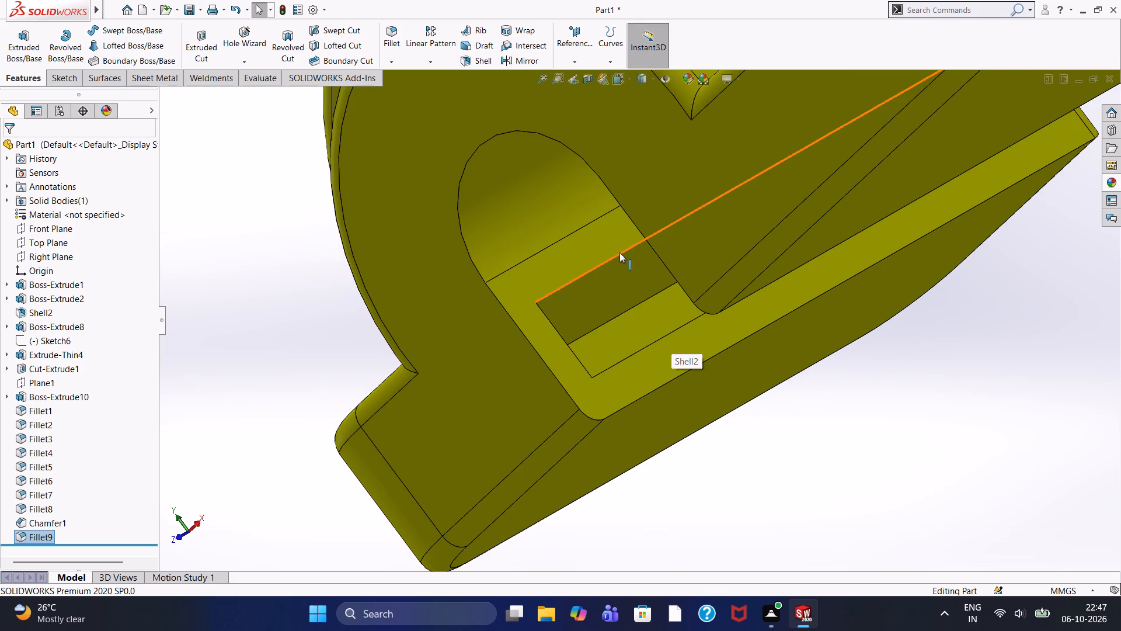
{"action": "scroll", "coordinate": [619, 252], "scroll_direction": "down", "scroll_amount": 6}
{"action": "scroll", "coordinate": [619, 300], "scroll_direction": "up", "scroll_amount": 9}
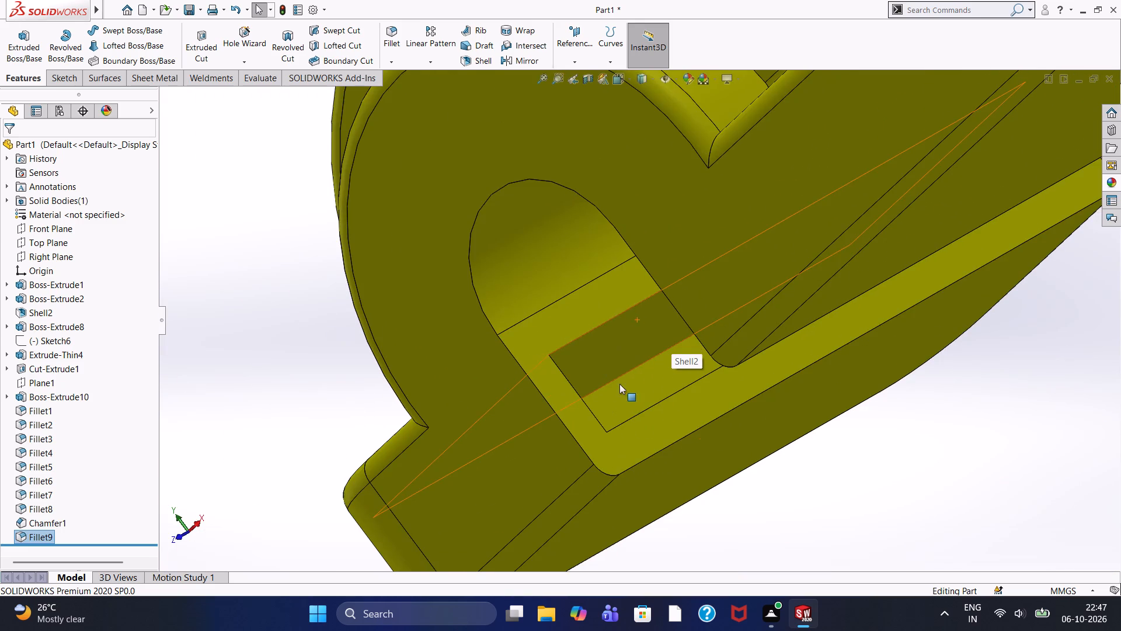
{"action": "scroll", "coordinate": [615, 349], "scroll_direction": "up", "scroll_amount": 4}
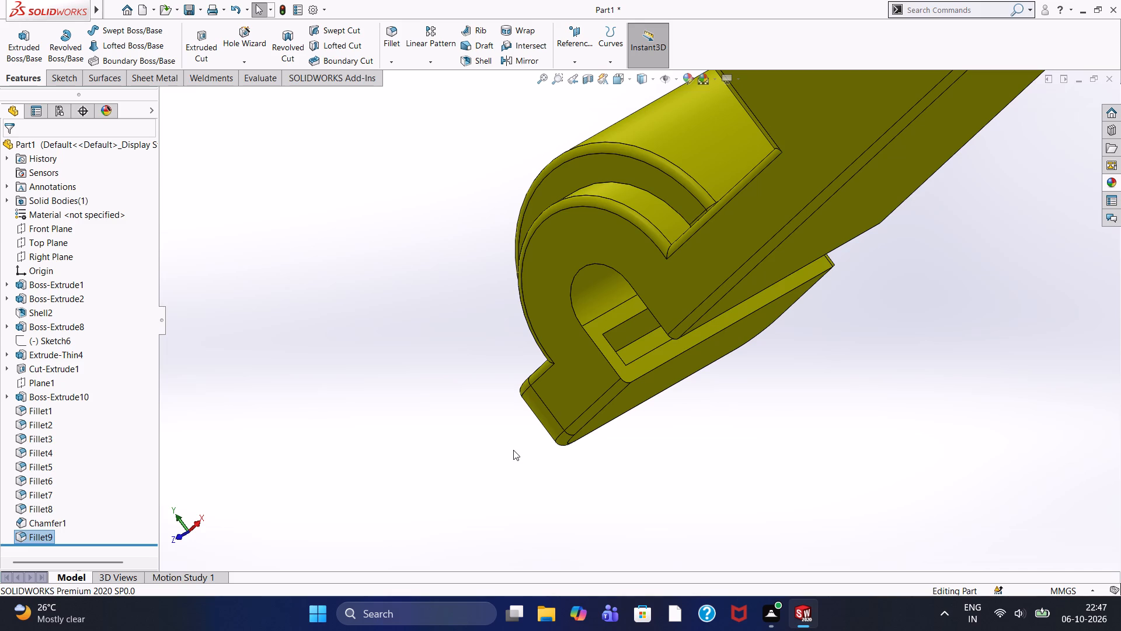
{"action": "scroll", "coordinate": [513, 384], "scroll_direction": "up", "scroll_amount": 1}
{"action": "scroll", "coordinate": [650, 360], "scroll_direction": "down", "scroll_amount": 6}
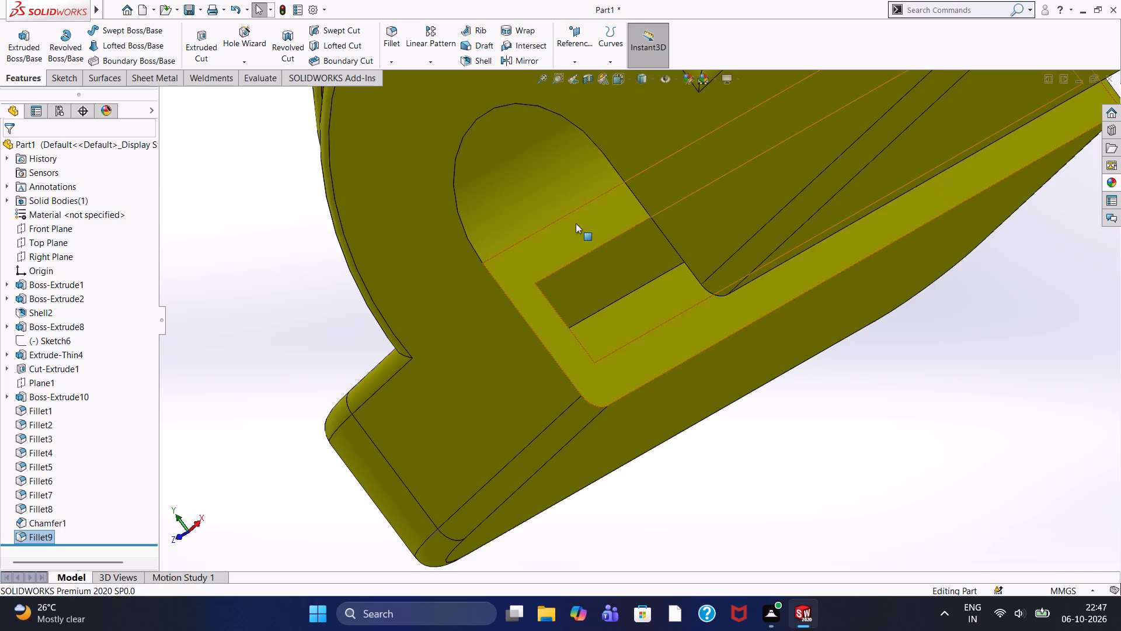
{"action": "scroll", "coordinate": [576, 223], "scroll_direction": "down", "scroll_amount": 3}
{"action": "scroll", "coordinate": [596, 253], "scroll_direction": "up", "scroll_amount": 4}
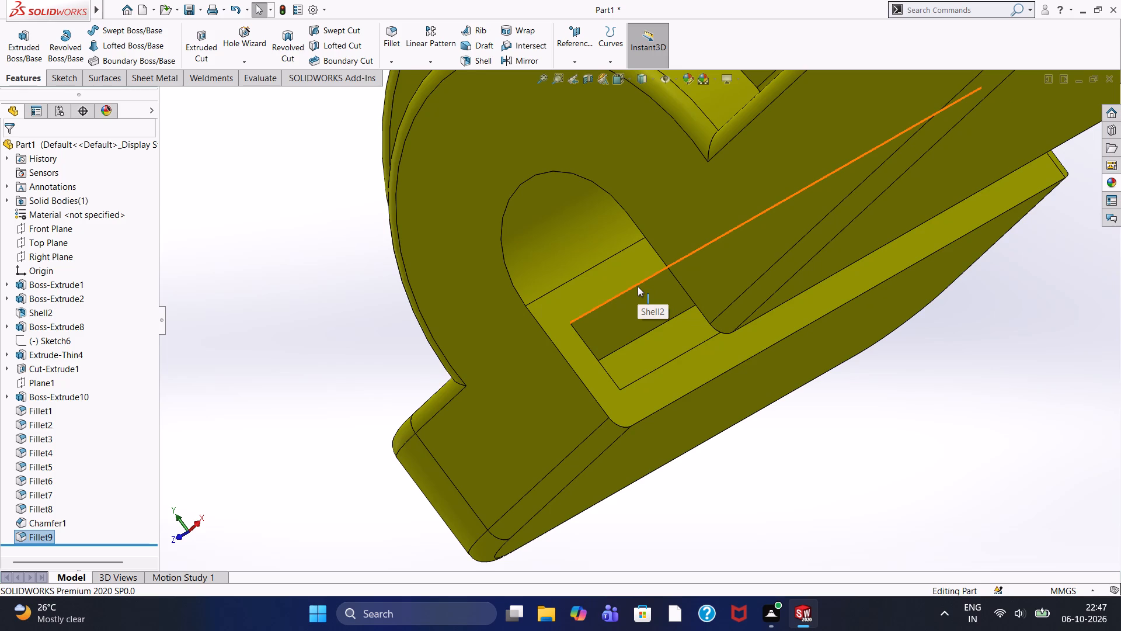
{"action": "scroll", "coordinate": [638, 286], "scroll_direction": "down", "scroll_amount": 3}
{"action": "scroll", "coordinate": [622, 366], "scroll_direction": "up", "scroll_amount": 3}
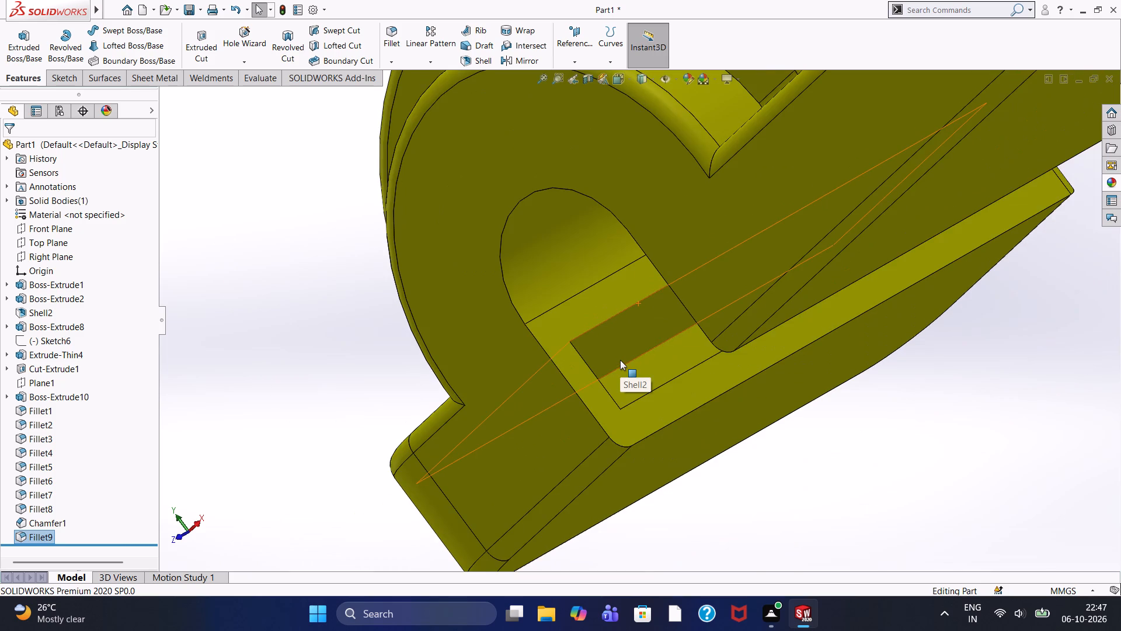
{"action": "scroll", "coordinate": [620, 360], "scroll_direction": "down", "scroll_amount": 7}
{"action": "scroll", "coordinate": [674, 354], "scroll_direction": "down", "scroll_amount": 5}
Examine the base plate's outer faces and the inside of the arched opening's rectangular recess from the opposite side.
{"action": "middle_click_drag", "start_coordinate": [619, 280], "coordinate": [576, 243]}
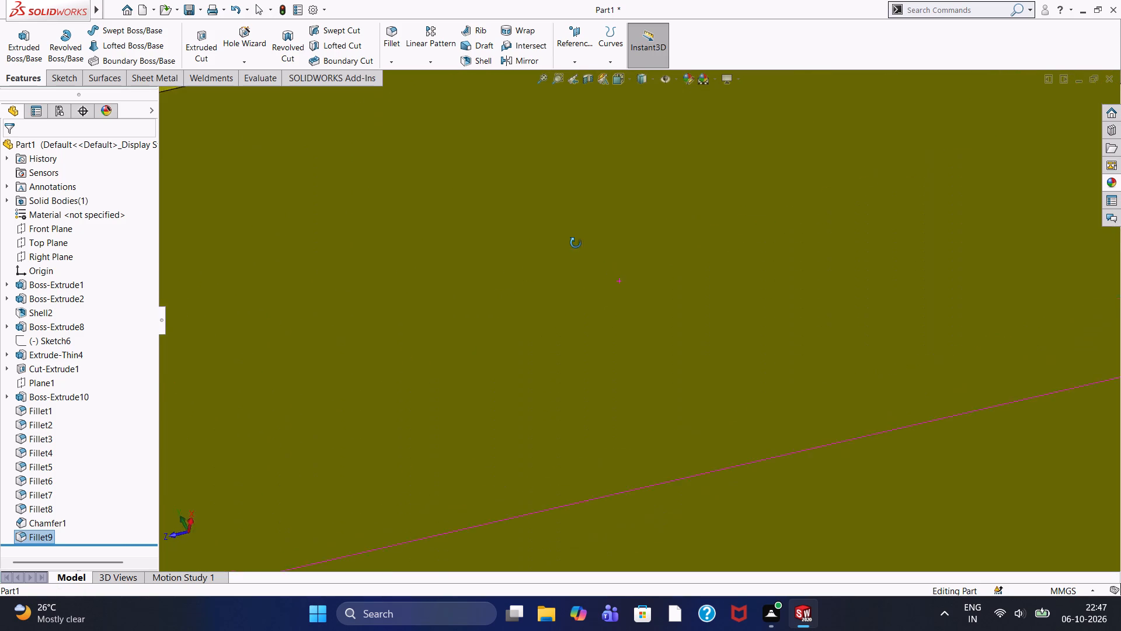
{"action": "middle_click_drag", "start_coordinate": [576, 243], "coordinate": [557, 373]}
{"action": "scroll", "coordinate": [556, 362], "scroll_direction": "up", "scroll_amount": 11}
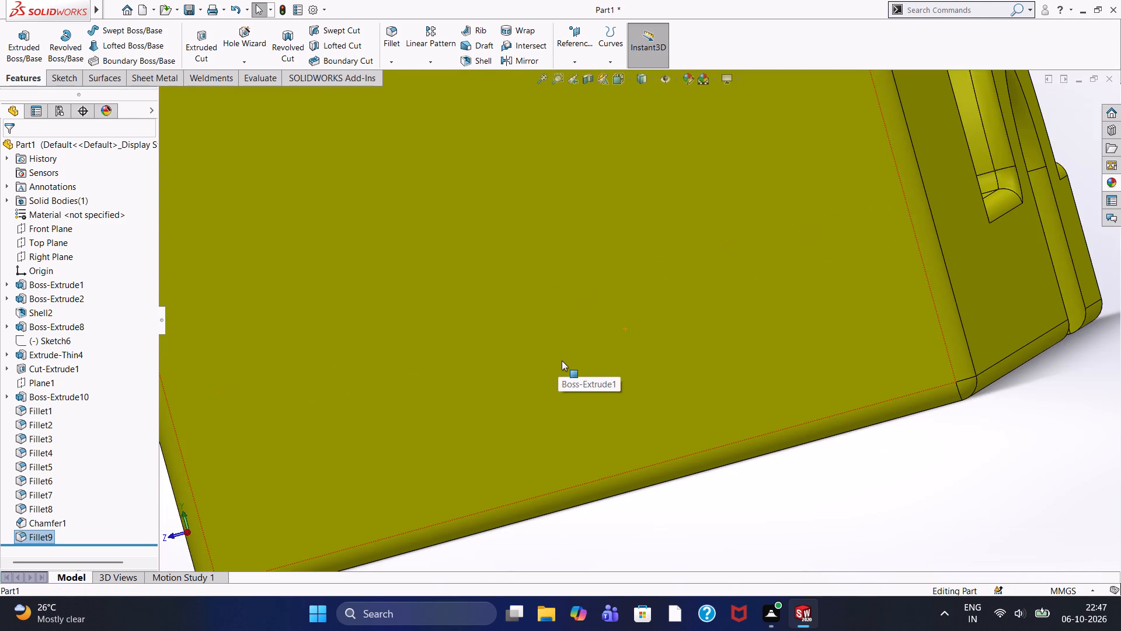
{"action": "middle_click_drag", "start_coordinate": [596, 380], "coordinate": [473, 438]}
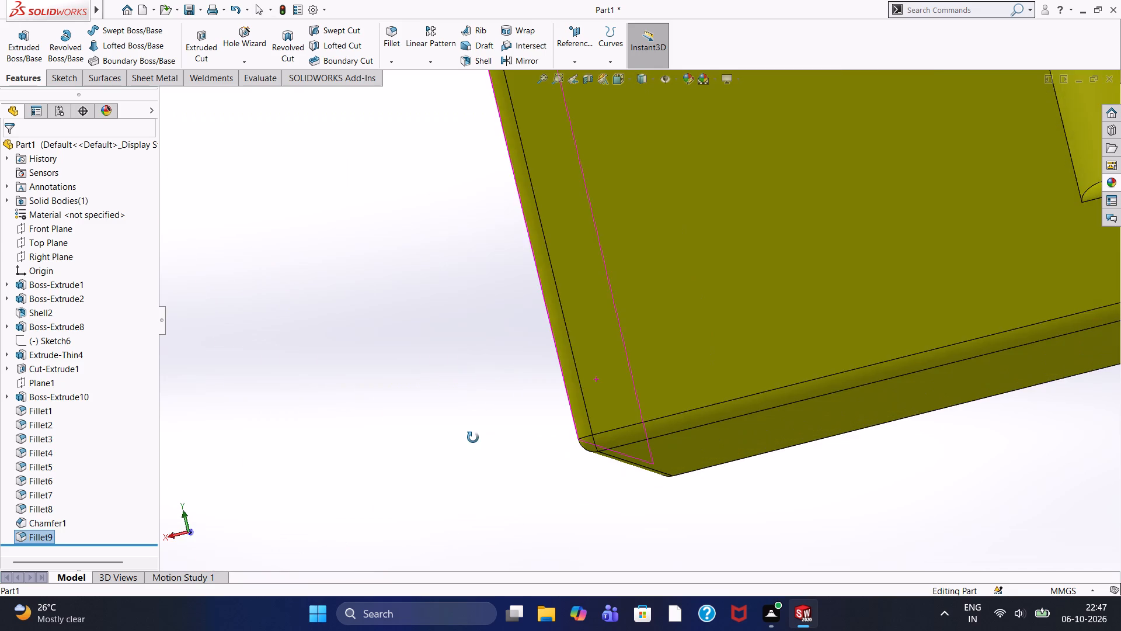
{"action": "middle_click_drag", "start_coordinate": [473, 438], "coordinate": [389, 470]}
{"action": "middle_click_drag", "start_coordinate": [544, 383], "coordinate": [582, 408]}
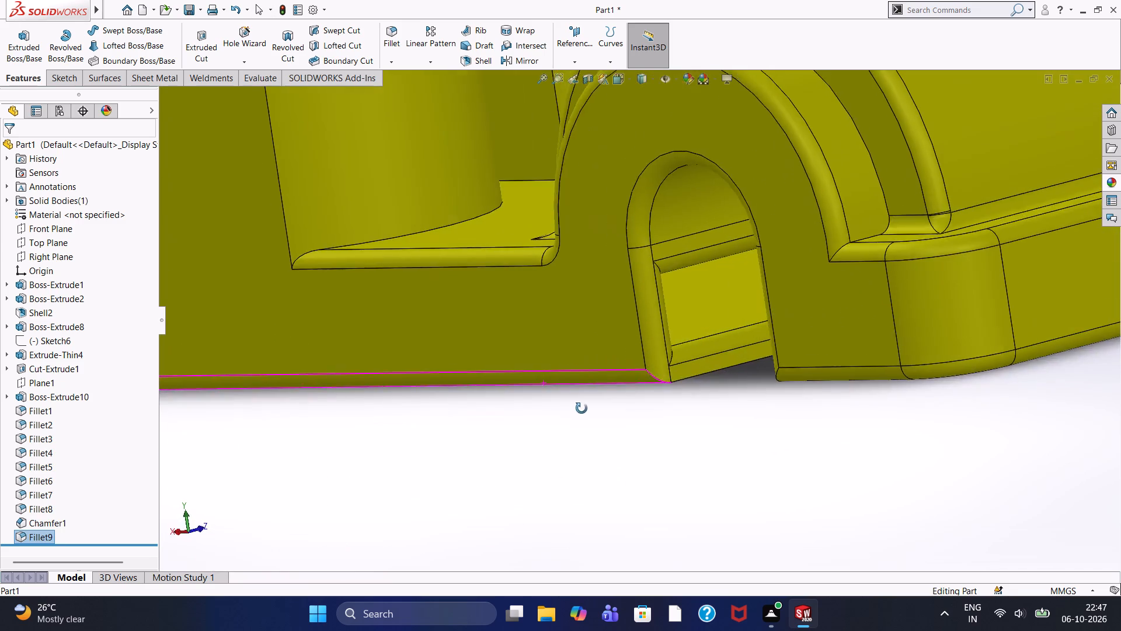
{"action": "middle_click_drag", "start_coordinate": [582, 408], "coordinate": [685, 394]}
{"action": "scroll", "coordinate": [736, 335], "scroll_direction": "down", "scroll_amount": 3}
{"action": "scroll", "coordinate": [798, 252], "scroll_direction": "down", "scroll_amount": 3}
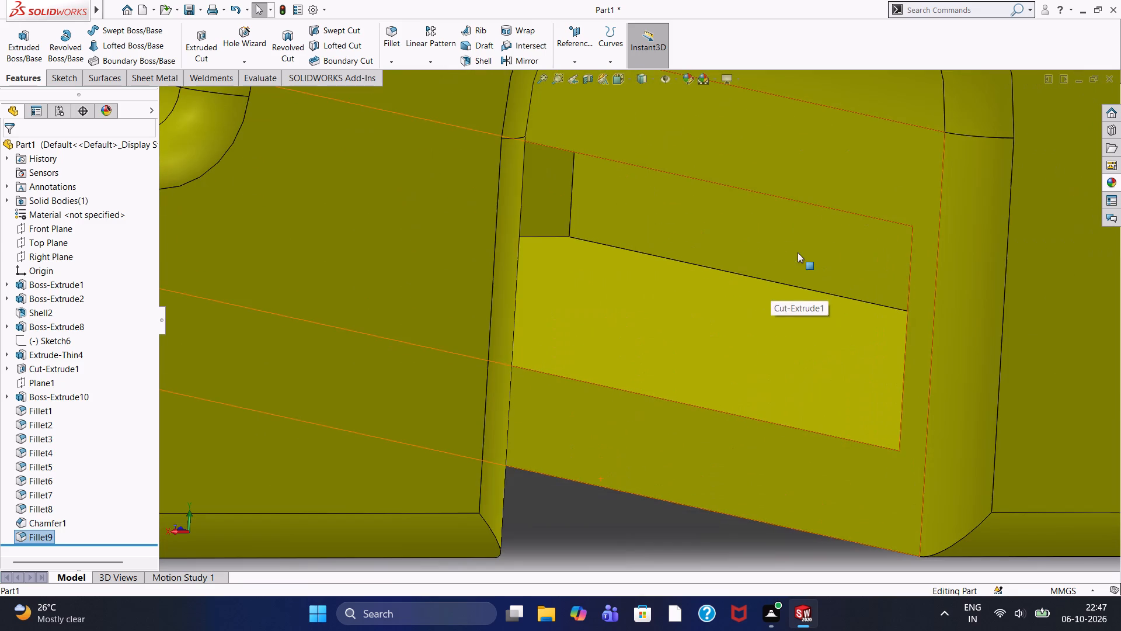
{"action": "scroll", "coordinate": [738, 269], "scroll_direction": "down", "scroll_amount": 11}
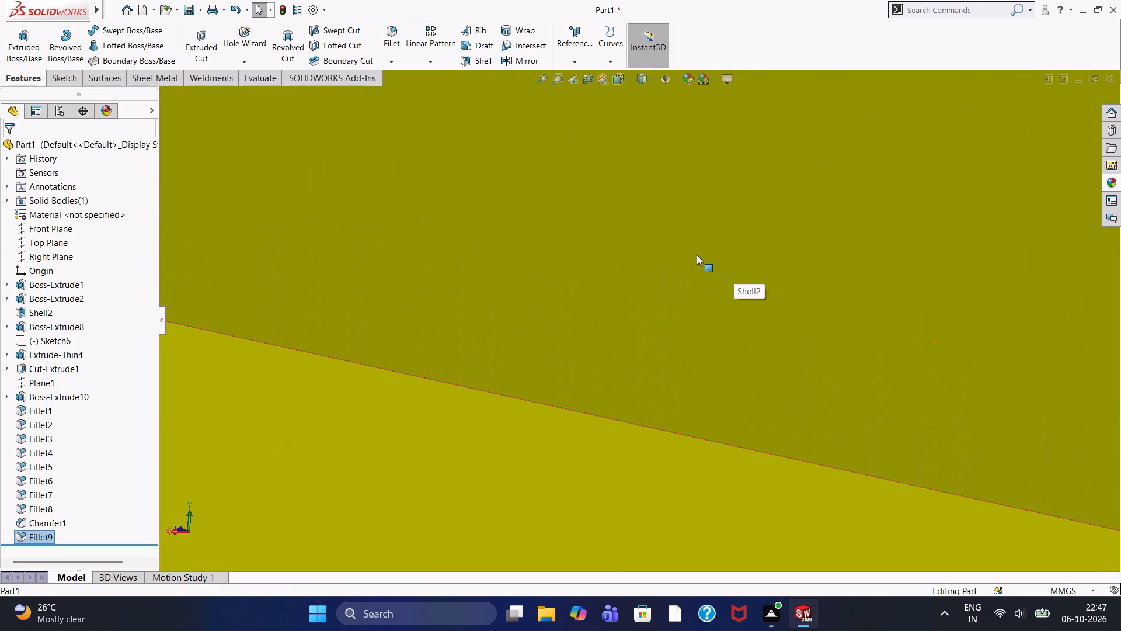
{"action": "scroll", "coordinate": [697, 255], "scroll_direction": "down", "scroll_amount": 9}
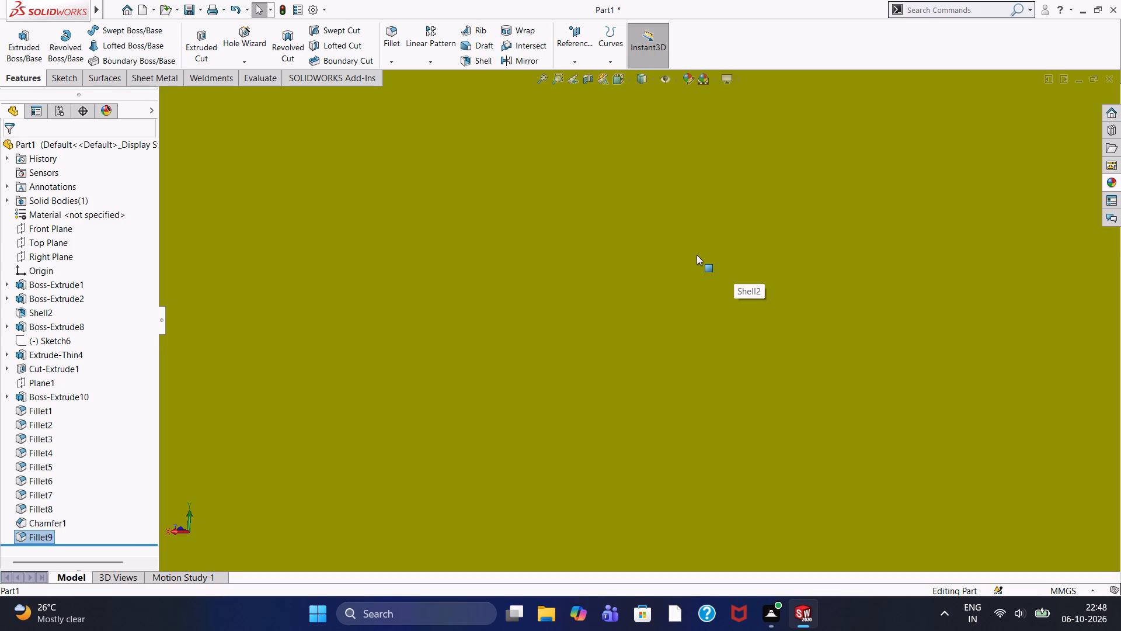
Examine the rectangular recess in the arched opening's inner wall from the side of the base plate.
{"action": "scroll", "coordinate": [697, 255], "scroll_direction": "down", "scroll_amount": 13}
{"action": "scroll", "coordinate": [697, 255], "scroll_direction": "up", "scroll_amount": 10}
{"action": "scroll", "coordinate": [697, 255], "scroll_direction": "up", "scroll_amount": 19}
{"action": "scroll", "coordinate": [697, 255], "scroll_direction": "up", "scroll_amount": 7}
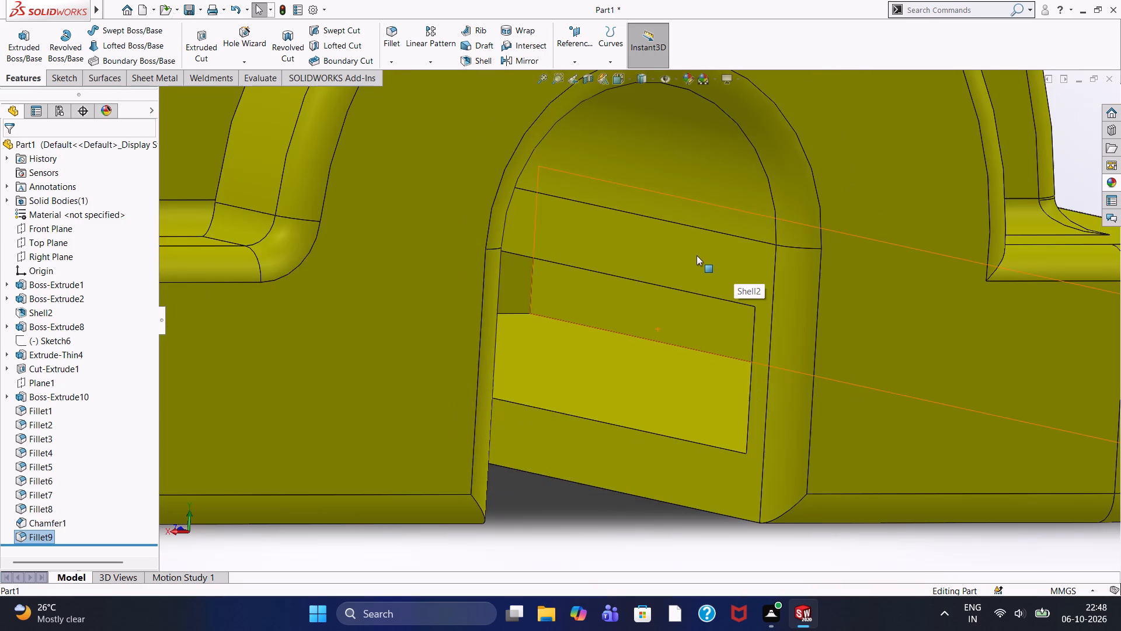
{"action": "scroll", "coordinate": [697, 255], "scroll_direction": "up", "scroll_amount": 4}
{"action": "scroll", "coordinate": [692, 313], "scroll_direction": "up", "scroll_amount": 3}
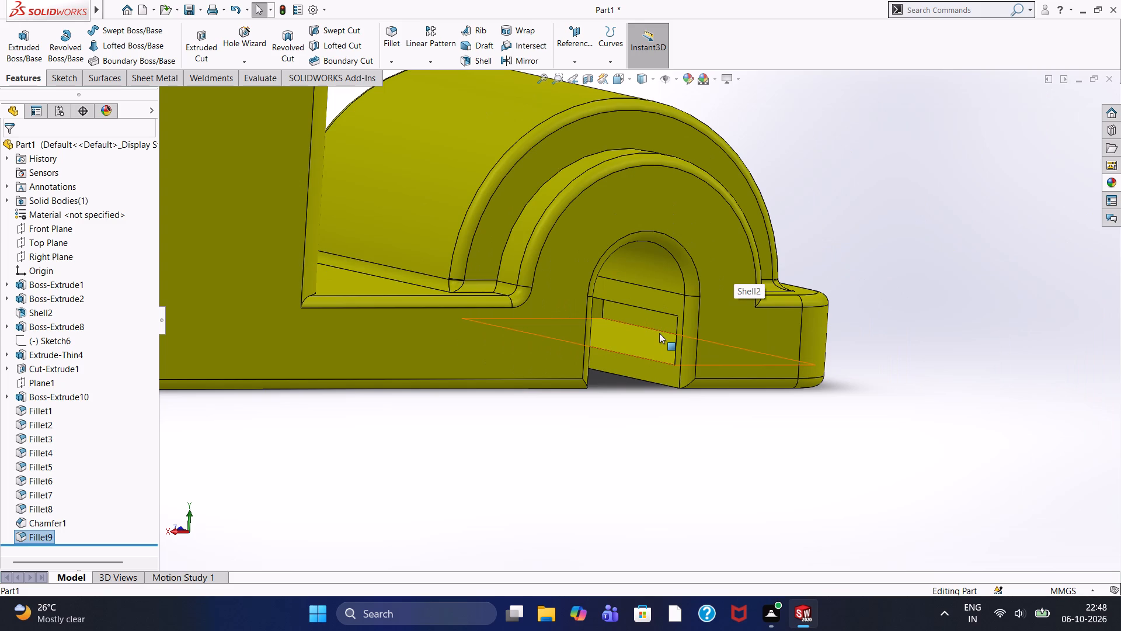
{"action": "scroll", "coordinate": [659, 333], "scroll_direction": "down", "scroll_amount": 10}
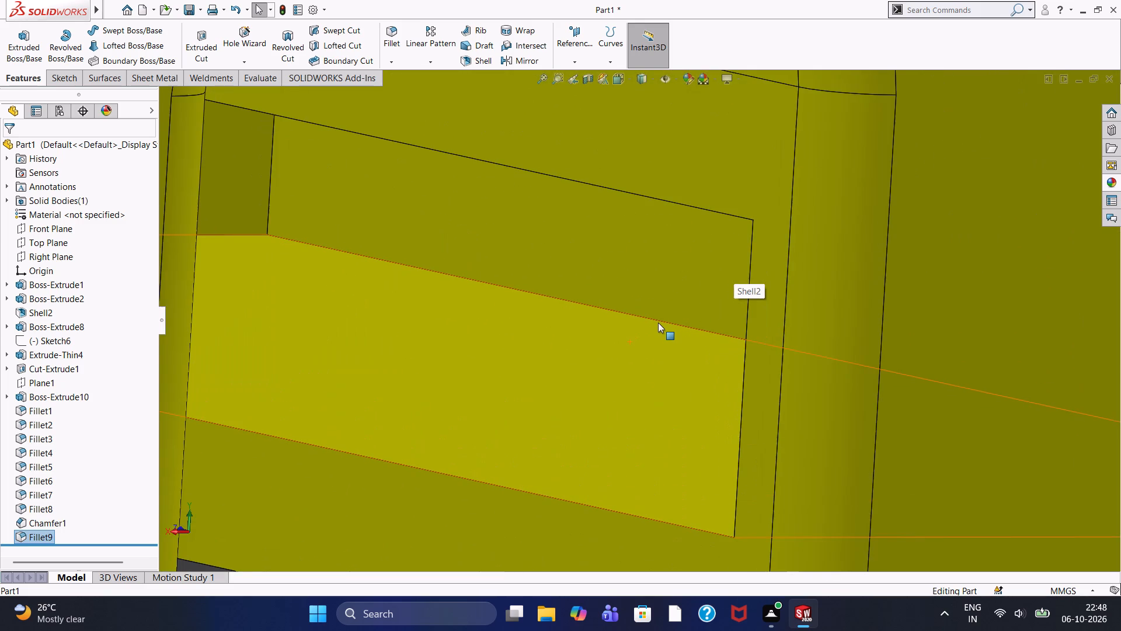
{"action": "scroll", "coordinate": [657, 322], "scroll_direction": "down", "scroll_amount": 2}
{"action": "scroll", "coordinate": [657, 322], "scroll_direction": "up", "scroll_amount": 3}
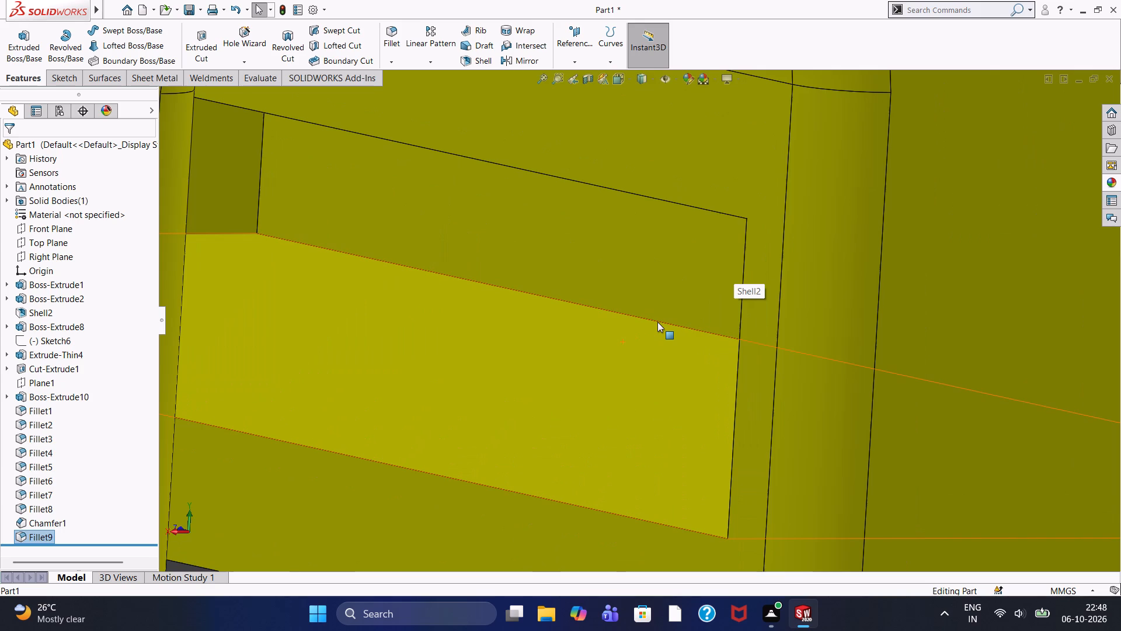
{"action": "scroll", "coordinate": [657, 322], "scroll_direction": "up", "scroll_amount": 3}
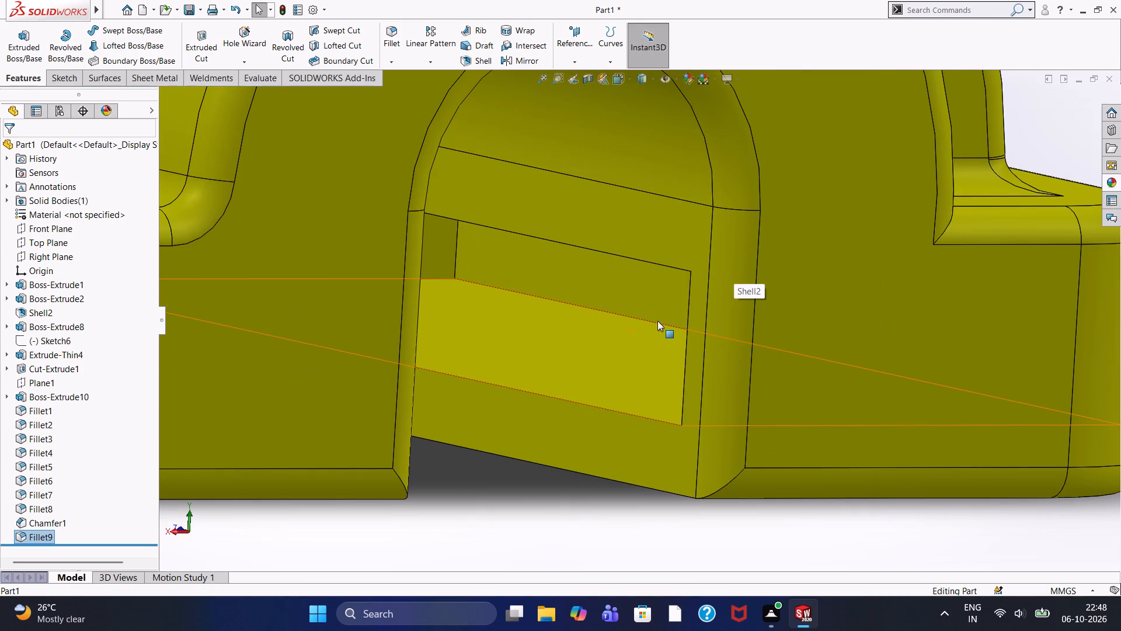
{"action": "scroll", "coordinate": [598, 331], "scroll_direction": "up", "scroll_amount": 4}
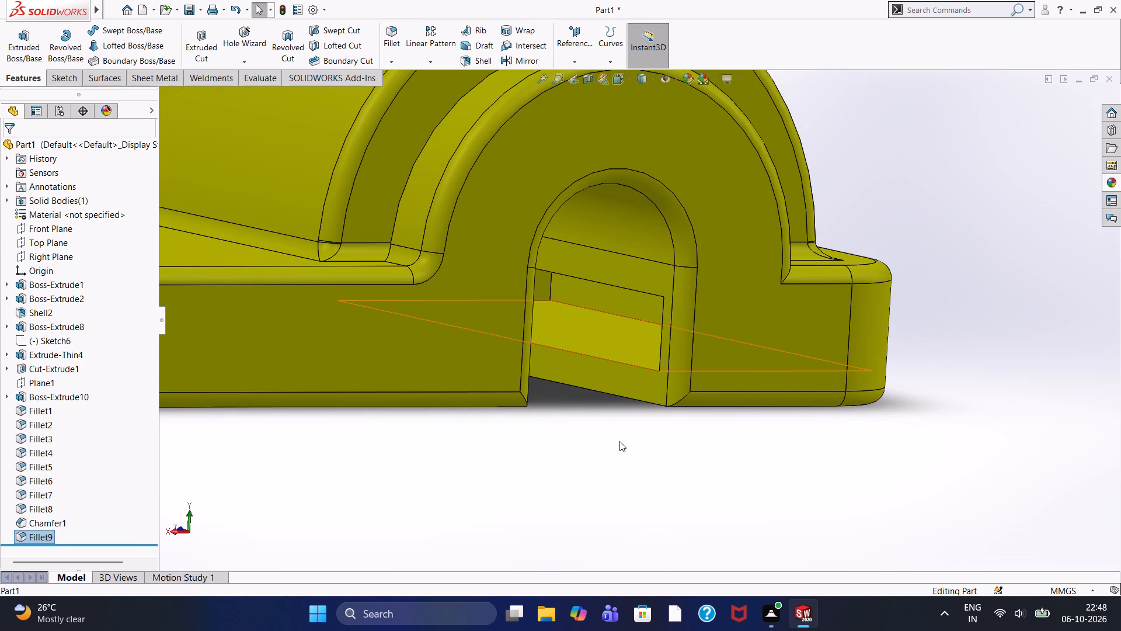
Examine the recess floor and the bottom edge of the arched opening's inner wall from several low side angles.
{"action": "scroll", "coordinate": [633, 399], "scroll_direction": "down", "scroll_amount": 2}
{"action": "middle_click_drag", "start_coordinate": [596, 424], "coordinate": [574, 427]}
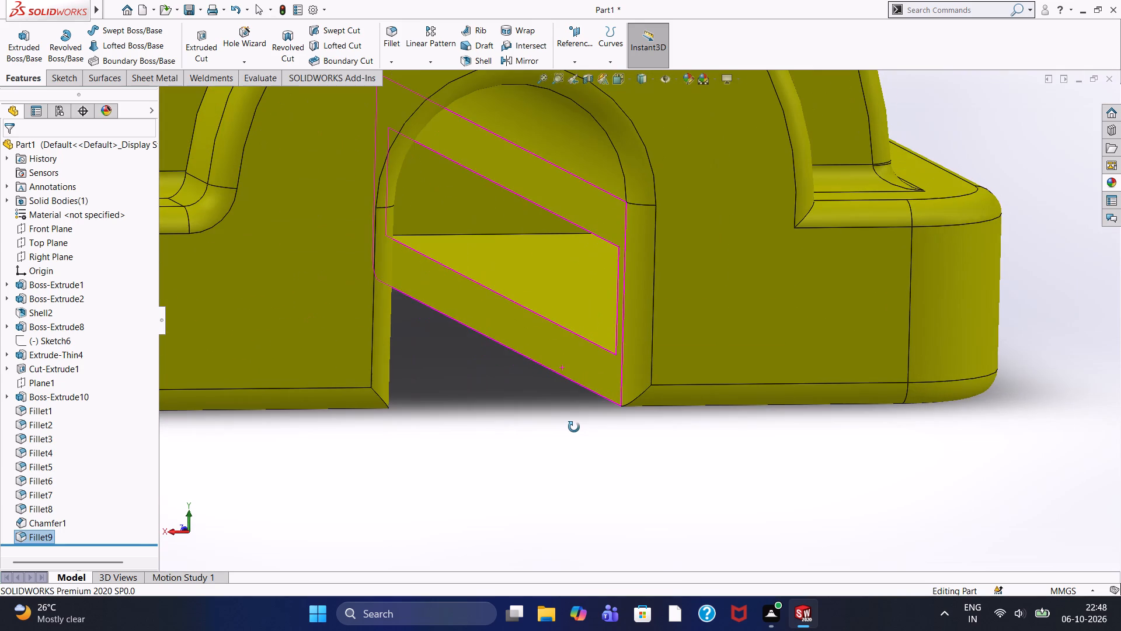
{"action": "middle_click_drag", "start_coordinate": [574, 427], "coordinate": [565, 428]}
{"action": "scroll", "coordinate": [535, 336], "scroll_direction": "down", "scroll_amount": 2}
{"action": "scroll", "coordinate": [586, 256], "scroll_direction": "down", "scroll_amount": 3}
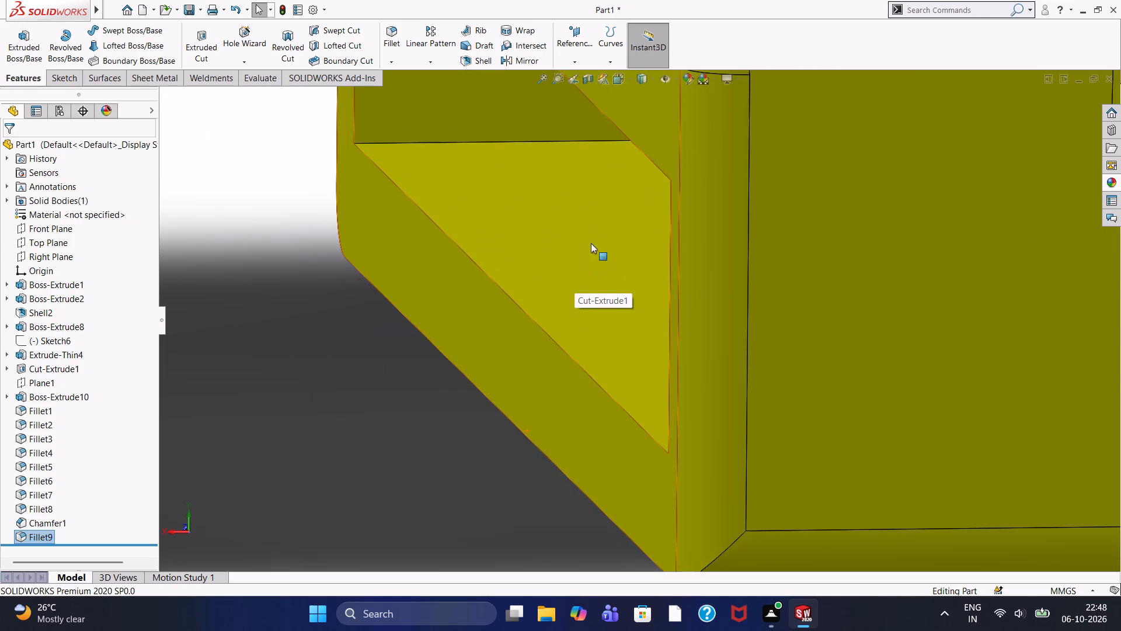
{"action": "scroll", "coordinate": [595, 202], "scroll_direction": "down", "scroll_amount": 3}
{"action": "scroll", "coordinate": [579, 229], "scroll_direction": "up", "scroll_amount": 4}
{"action": "scroll", "coordinate": [504, 318], "scroll_direction": "up", "scroll_amount": 1}
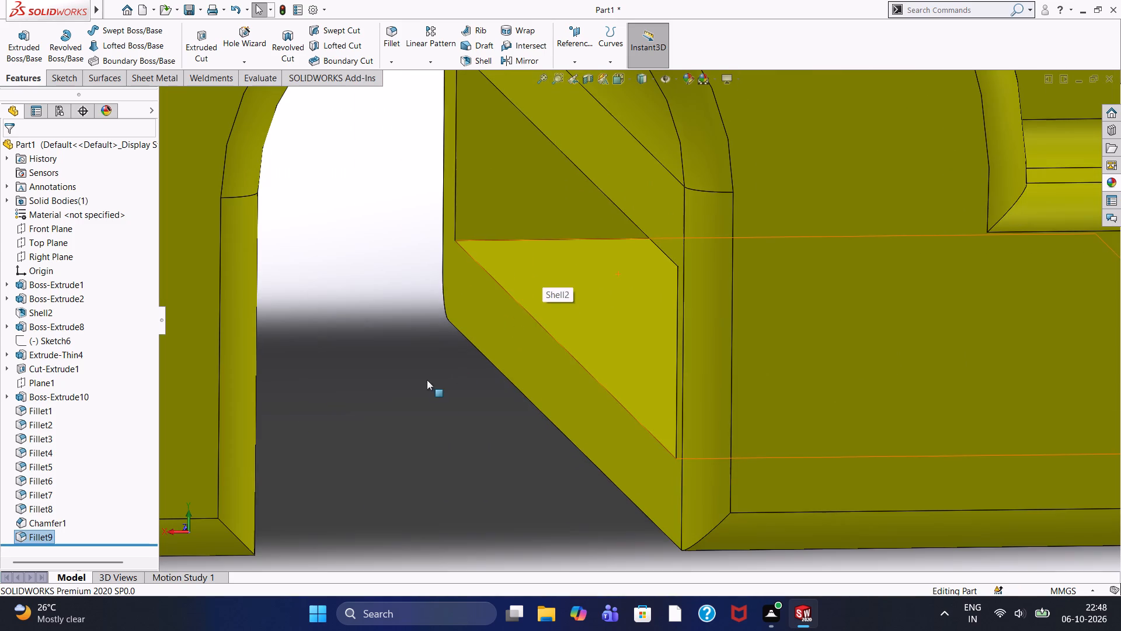
{"action": "middle_click_drag", "start_coordinate": [427, 380], "coordinate": [442, 397]}
{"action": "middle_click_drag", "start_coordinate": [409, 401], "coordinate": [401, 363]}
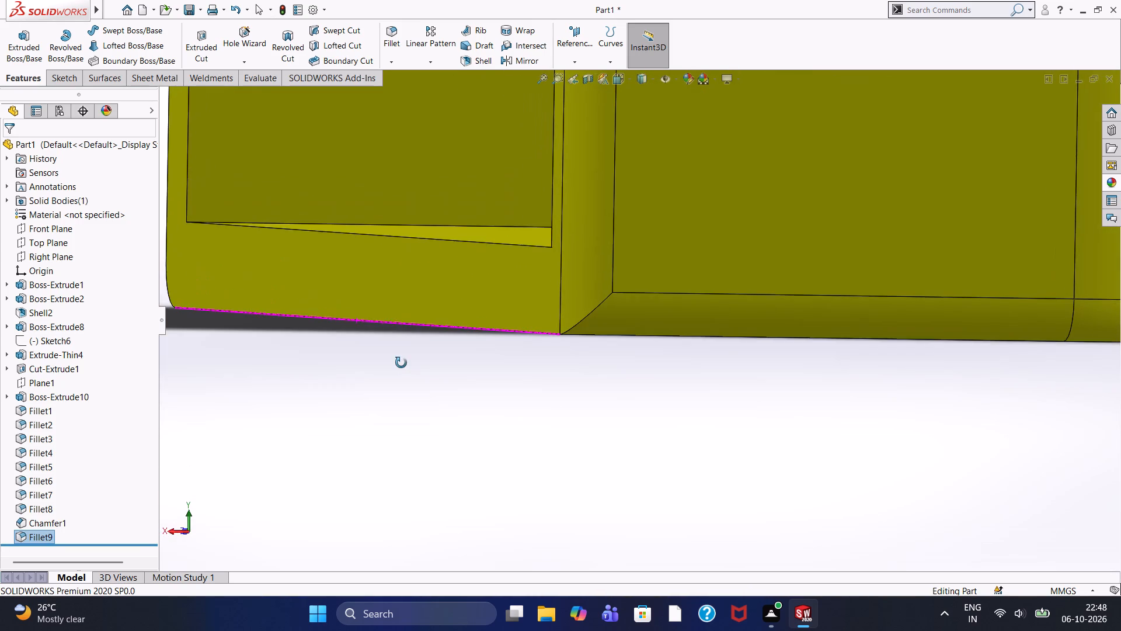
{"action": "middle_click_drag", "start_coordinate": [401, 363], "coordinate": [404, 375]}
{"action": "scroll", "coordinate": [427, 322], "scroll_direction": "up", "scroll_amount": 5}
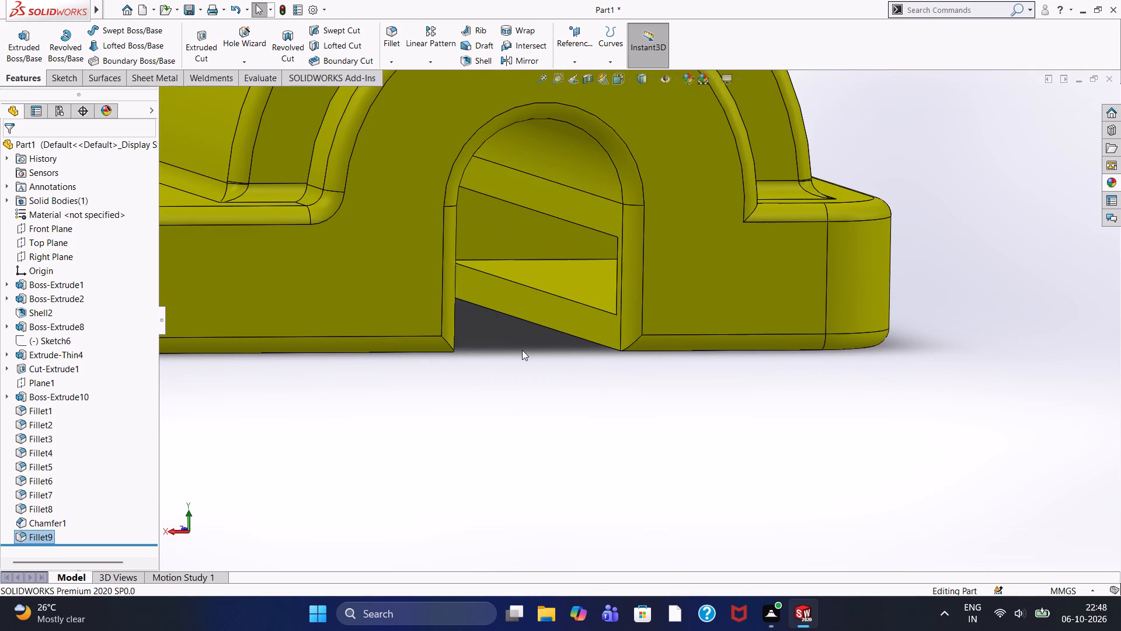
{"action": "middle_click", "coordinate": [524, 351]}
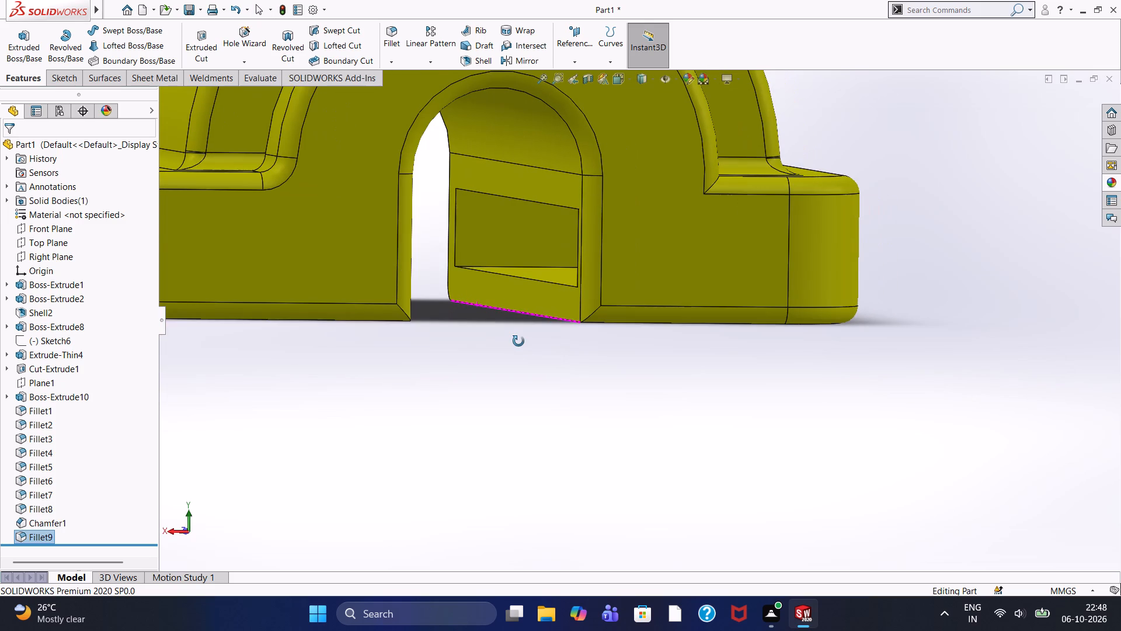
{"action": "scroll", "coordinate": [575, 262], "scroll_direction": "up", "scroll_amount": 3}
{"action": "scroll", "coordinate": [576, 271], "scroll_direction": "down", "scroll_amount": 1}
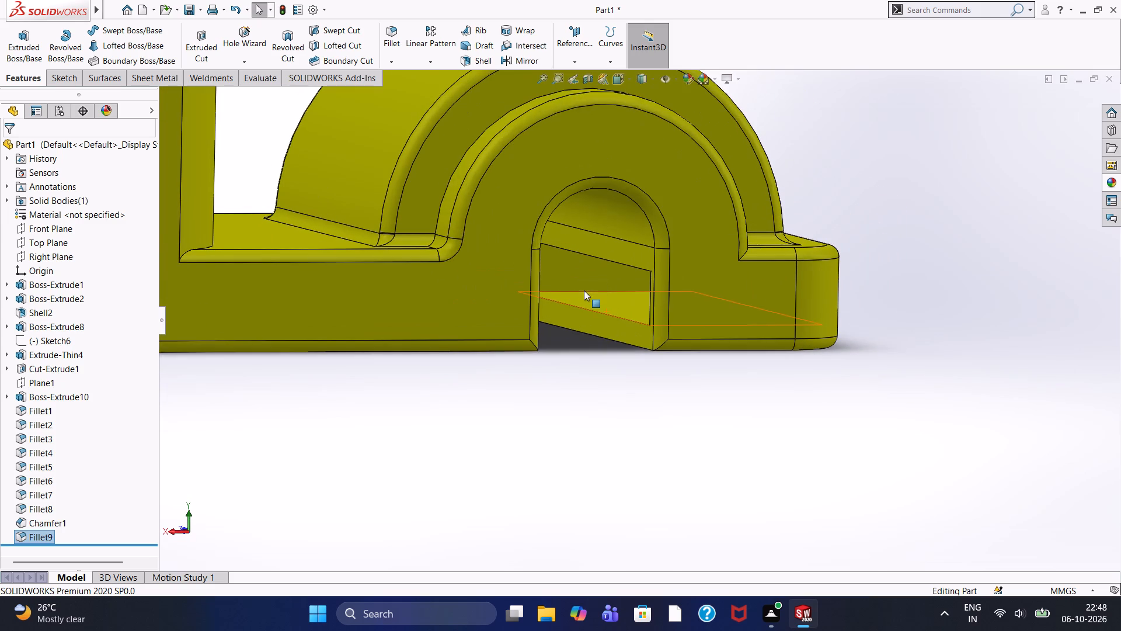
{"action": "scroll", "coordinate": [584, 290], "scroll_direction": "down", "scroll_amount": 2}
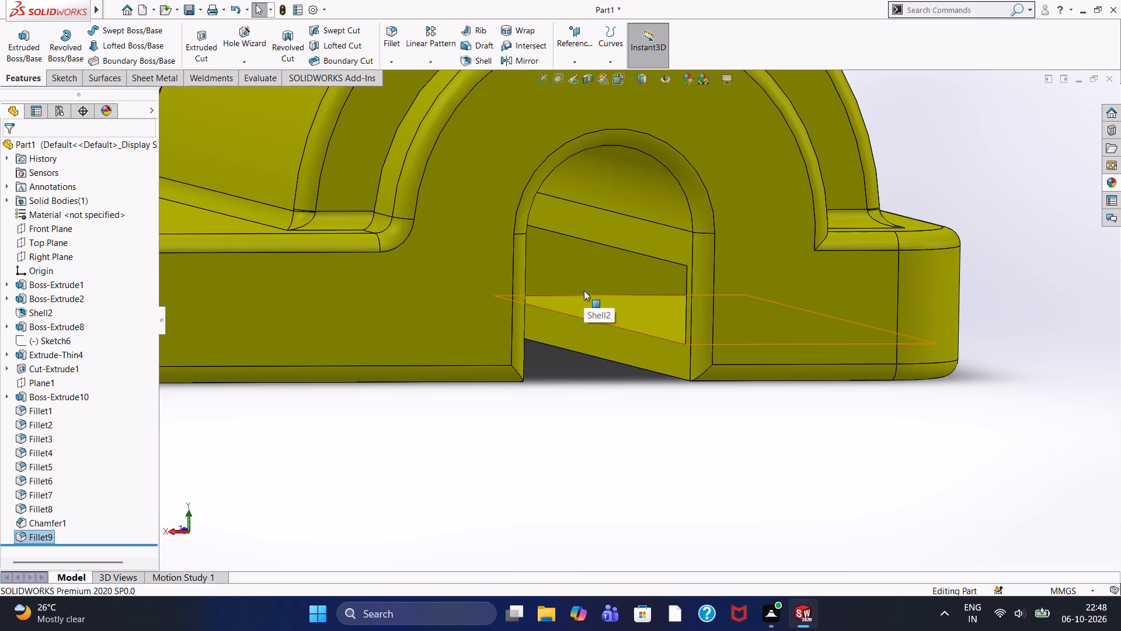
Examine up close the recess's lower edge and the filleted edges bordering the arched opening.
{"action": "scroll", "coordinate": [607, 267], "scroll_direction": "down", "scroll_amount": 3}
{"action": "scroll", "coordinate": [607, 288], "scroll_direction": "up", "scroll_amount": 1}
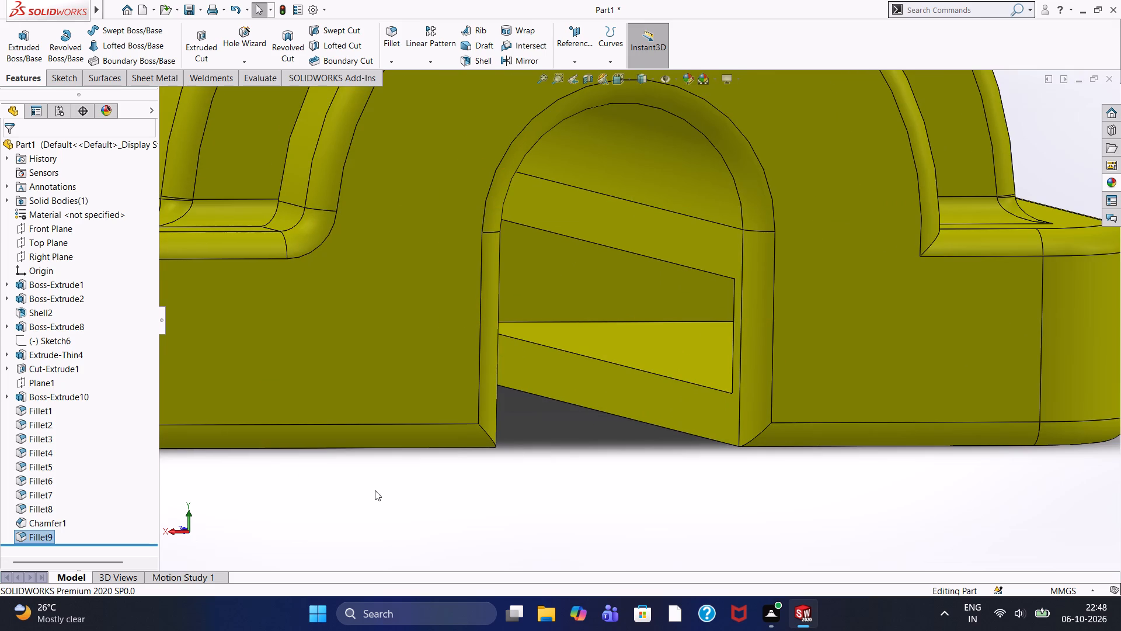
{"action": "scroll", "coordinate": [375, 490], "scroll_direction": "down", "scroll_amount": 2}
{"action": "scroll", "coordinate": [406, 488], "scroll_direction": "up", "scroll_amount": 2}
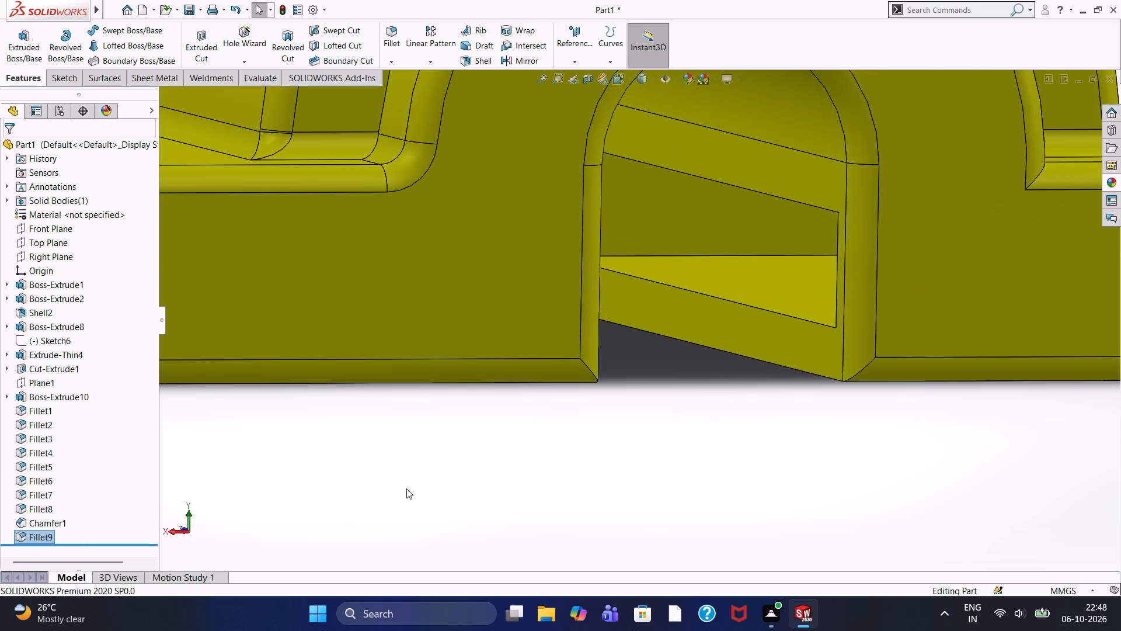
{"action": "scroll", "coordinate": [782, 272], "scroll_direction": "down", "scroll_amount": 5}
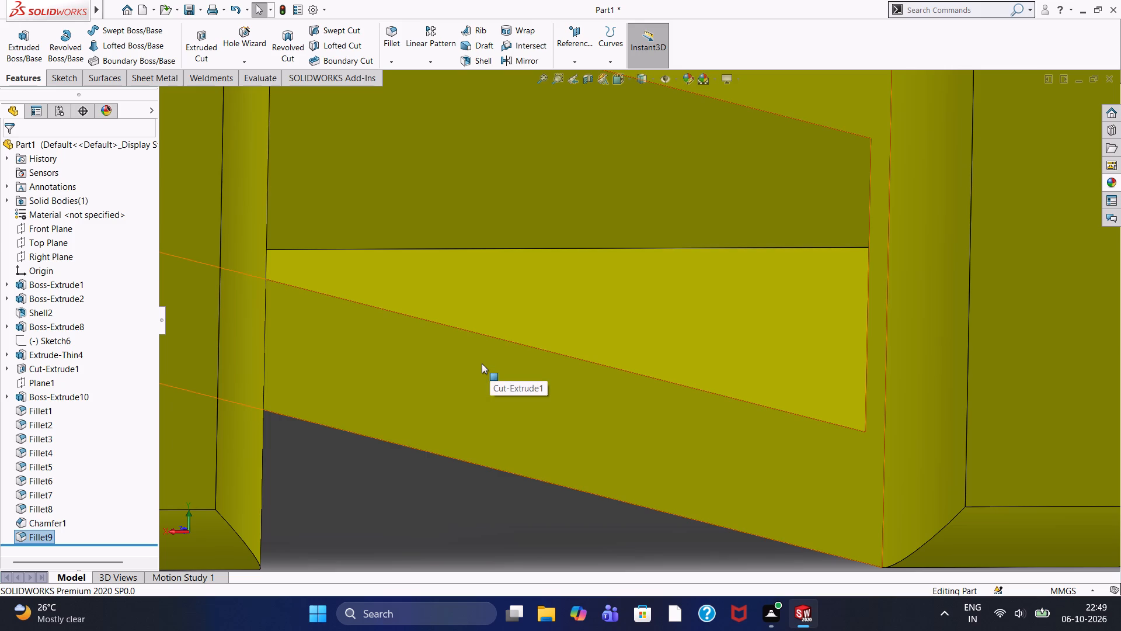
{"action": "scroll", "coordinate": [527, 342], "scroll_direction": "down", "scroll_amount": 2}
{"action": "scroll", "coordinate": [527, 342], "scroll_direction": "up", "scroll_amount": 6}
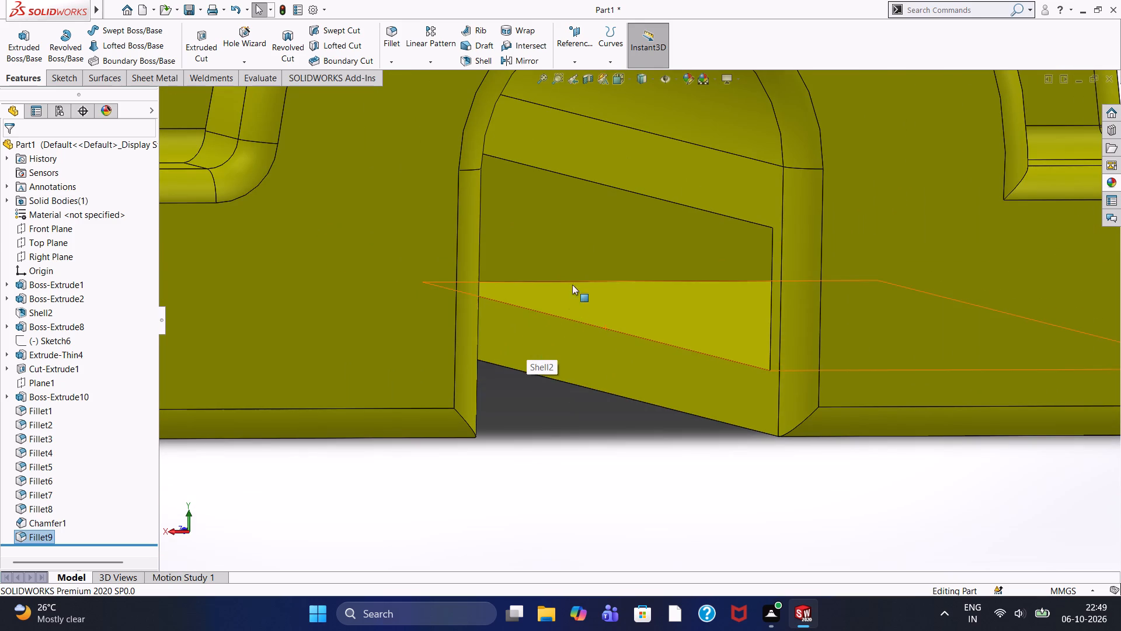
{"action": "scroll", "coordinate": [642, 394], "scroll_direction": "up", "scroll_amount": 4}
{"action": "scroll", "coordinate": [642, 394], "scroll_direction": "down", "scroll_amount": 1}
{"action": "scroll", "coordinate": [642, 394], "scroll_direction": "up", "scroll_amount": 1}
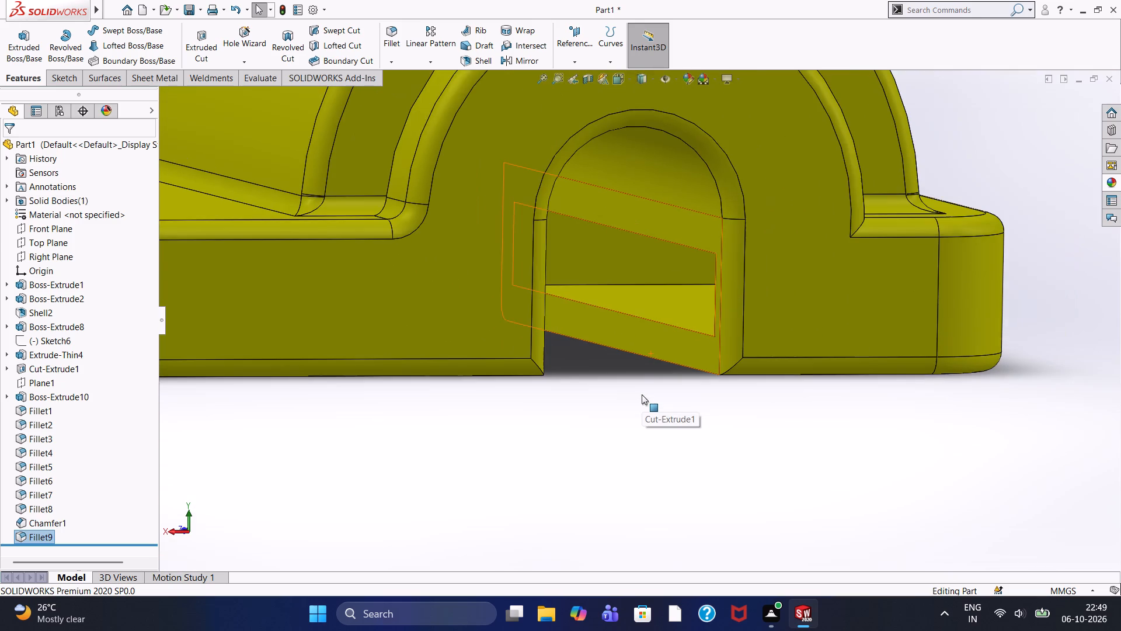
{"action": "scroll", "coordinate": [642, 394], "scroll_direction": "up", "scroll_amount": 1}
{"action": "scroll", "coordinate": [642, 394], "scroll_direction": "down", "scroll_amount": 2}
{"action": "scroll", "coordinate": [642, 394], "scroll_direction": "up", "scroll_amount": 2}
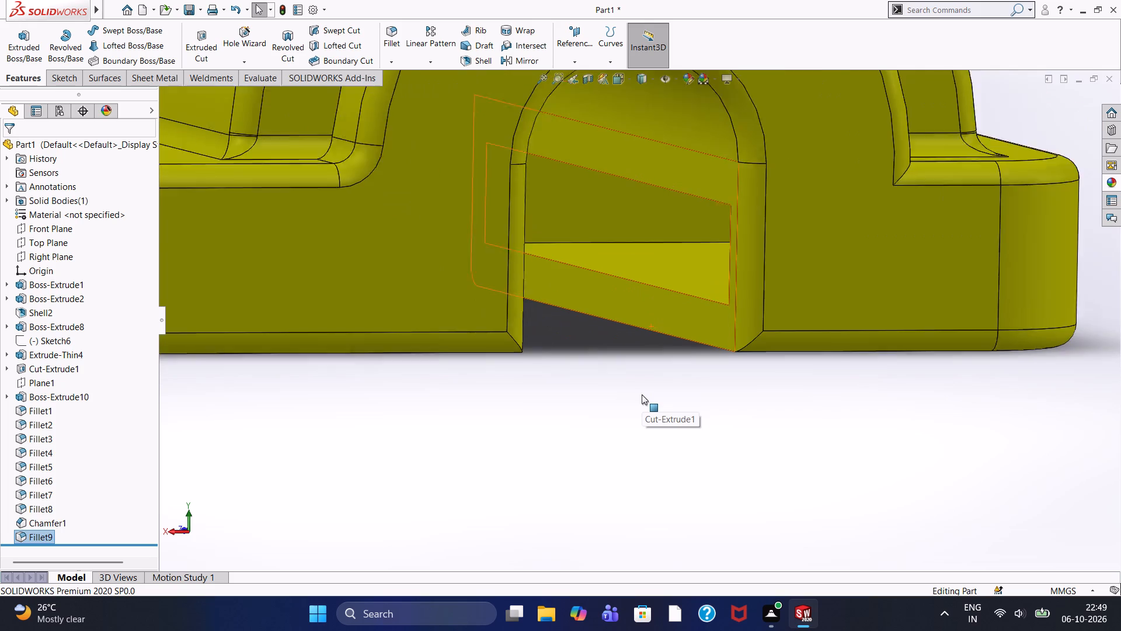
{"action": "scroll", "coordinate": [642, 394], "scroll_direction": "up", "scroll_amount": 2}
{"action": "scroll", "coordinate": [656, 230], "scroll_direction": "down", "scroll_amount": 3}
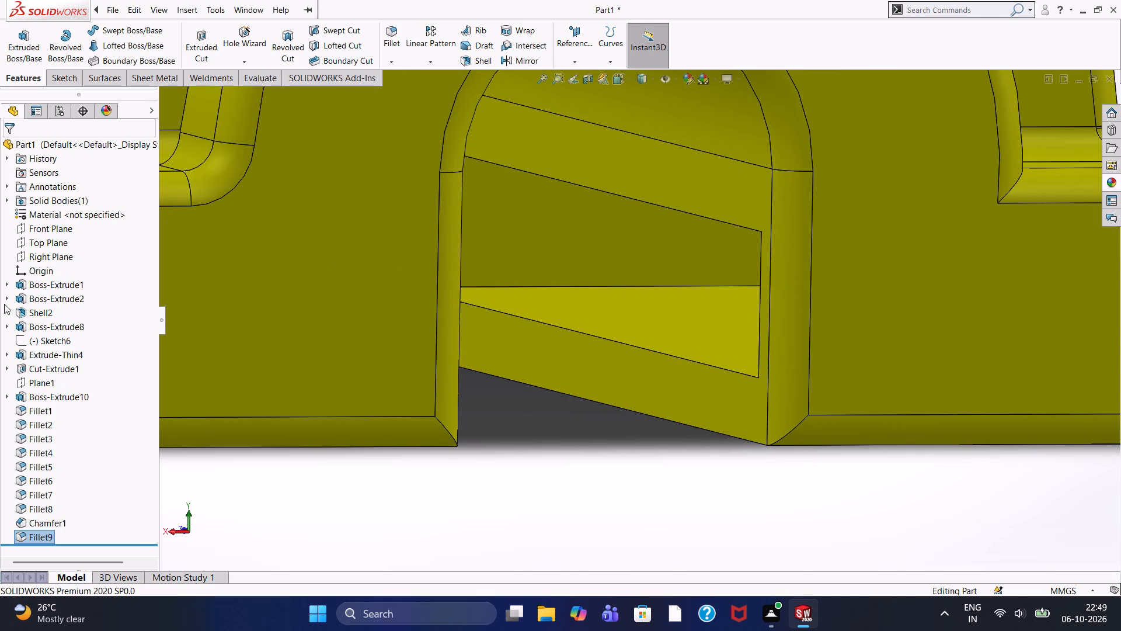
{"action": "scroll", "coordinate": [793, 362], "scroll_direction": "down", "scroll_amount": 2}
{"action": "scroll", "coordinate": [793, 362], "scroll_direction": "up", "scroll_amount": 1}
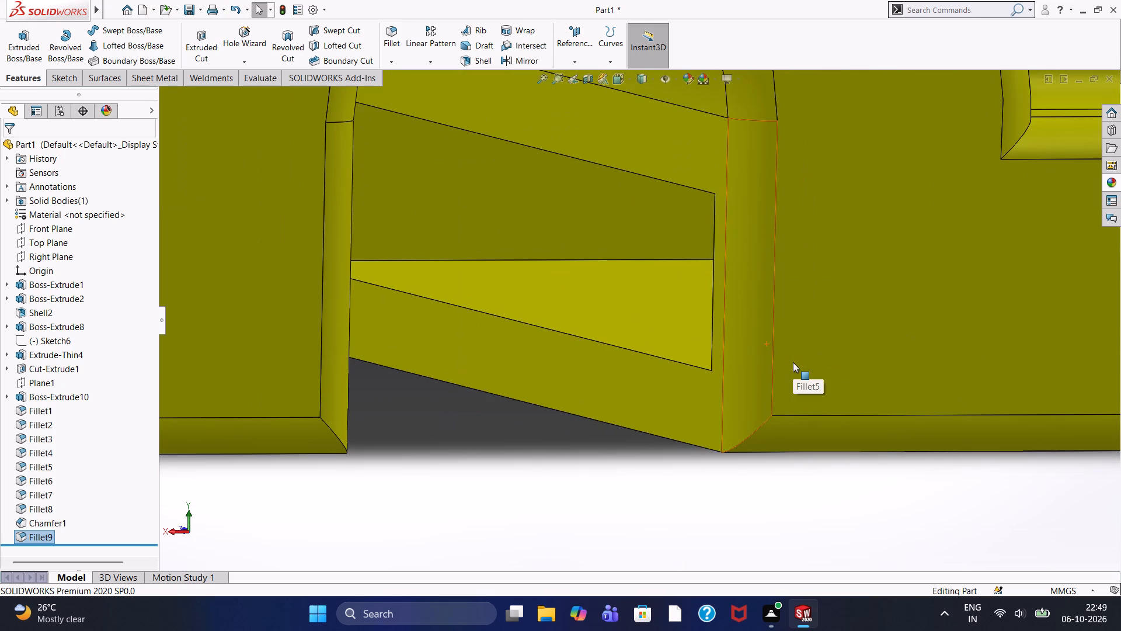
{"action": "scroll", "coordinate": [793, 362], "scroll_direction": "down", "scroll_amount": 2}
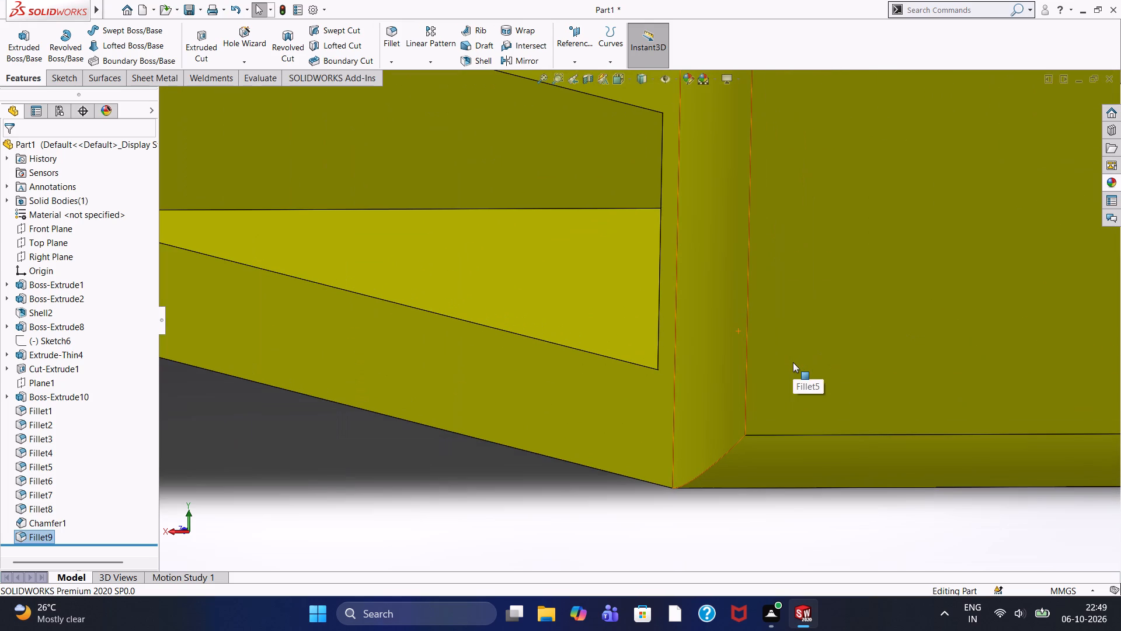
{"action": "scroll", "coordinate": [793, 362], "scroll_direction": "up", "scroll_amount": 1}
{"action": "scroll", "coordinate": [793, 362], "scroll_direction": "down", "scroll_amount": 1}
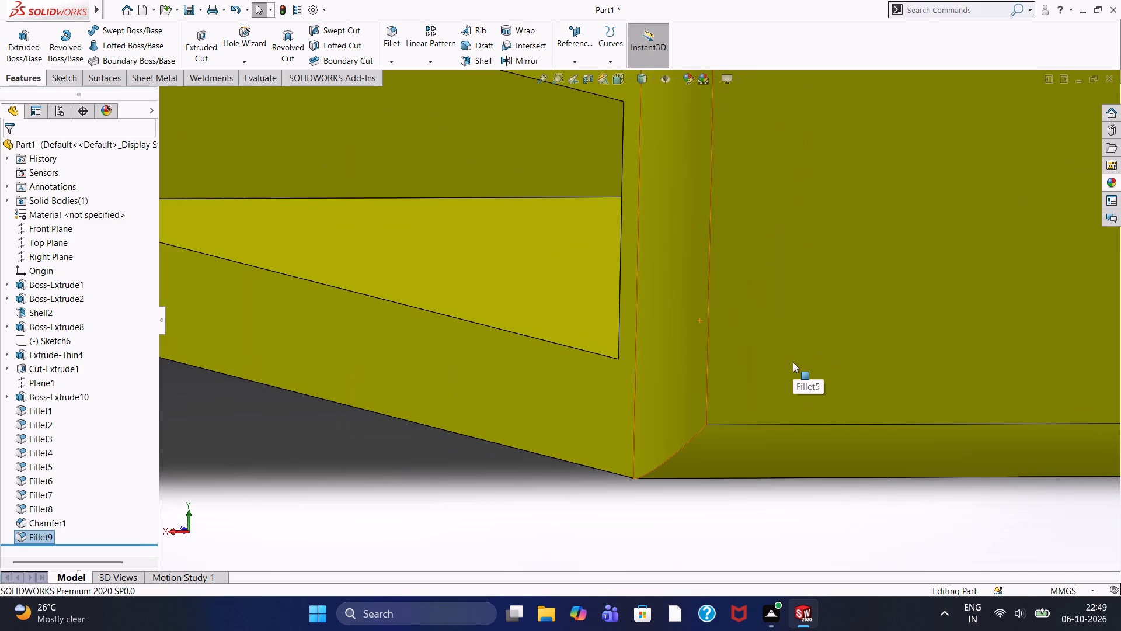
{"action": "scroll", "coordinate": [793, 362], "scroll_direction": "up", "scroll_amount": 1}
{"action": "scroll", "coordinate": [635, 346], "scroll_direction": "up", "scroll_amount": 1}
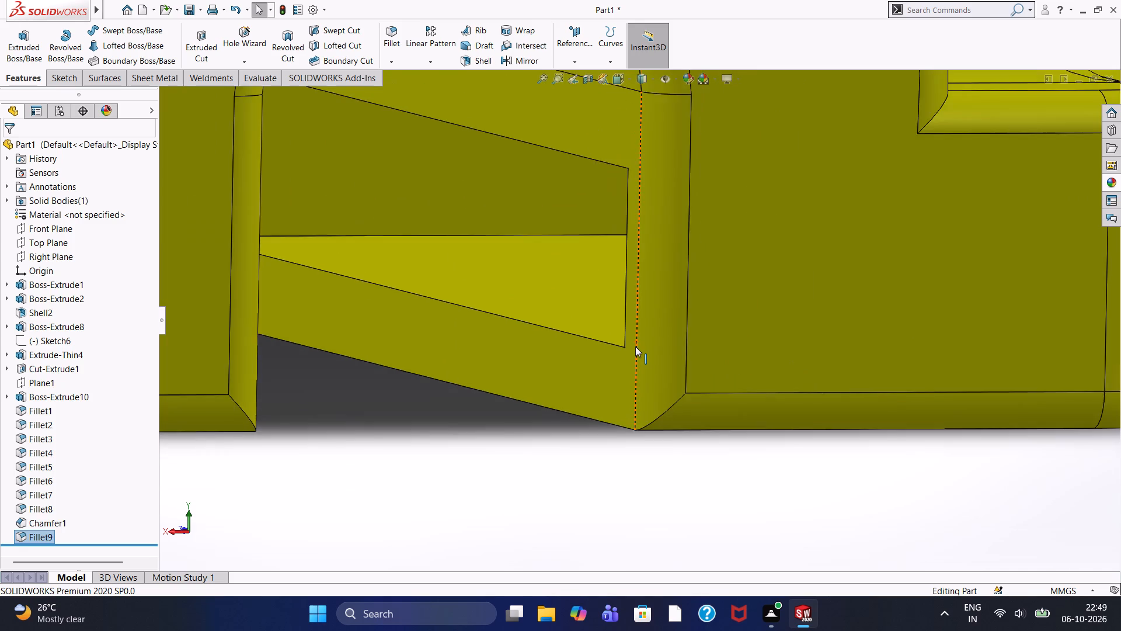
Examine the whole part from above and the side, covering the holed lugs, half-round boss and arched opening.
{"action": "scroll", "coordinate": [635, 346], "scroll_direction": "up", "scroll_amount": 1}
{"action": "scroll", "coordinate": [586, 348], "scroll_direction": "up", "scroll_amount": 13}
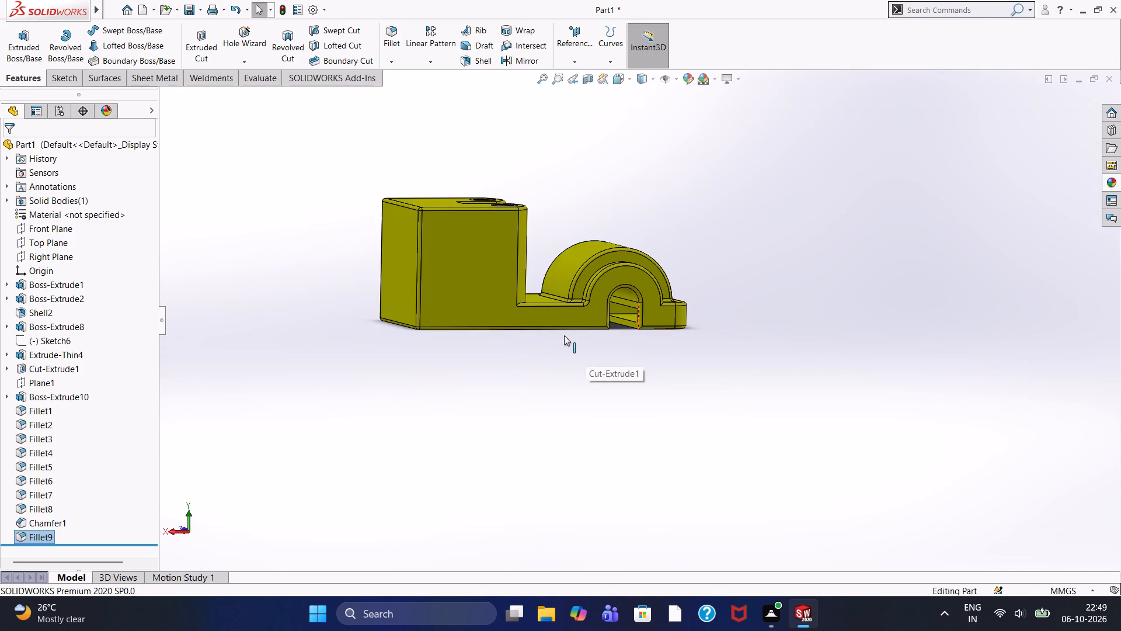
{"action": "middle_click_drag", "start_coordinate": [582, 346], "coordinate": [497, 456]}
{"action": "scroll", "coordinate": [492, 434], "scroll_direction": "up", "scroll_amount": 1}
{"action": "middle_click_drag", "start_coordinate": [492, 434], "coordinate": [454, 401]}
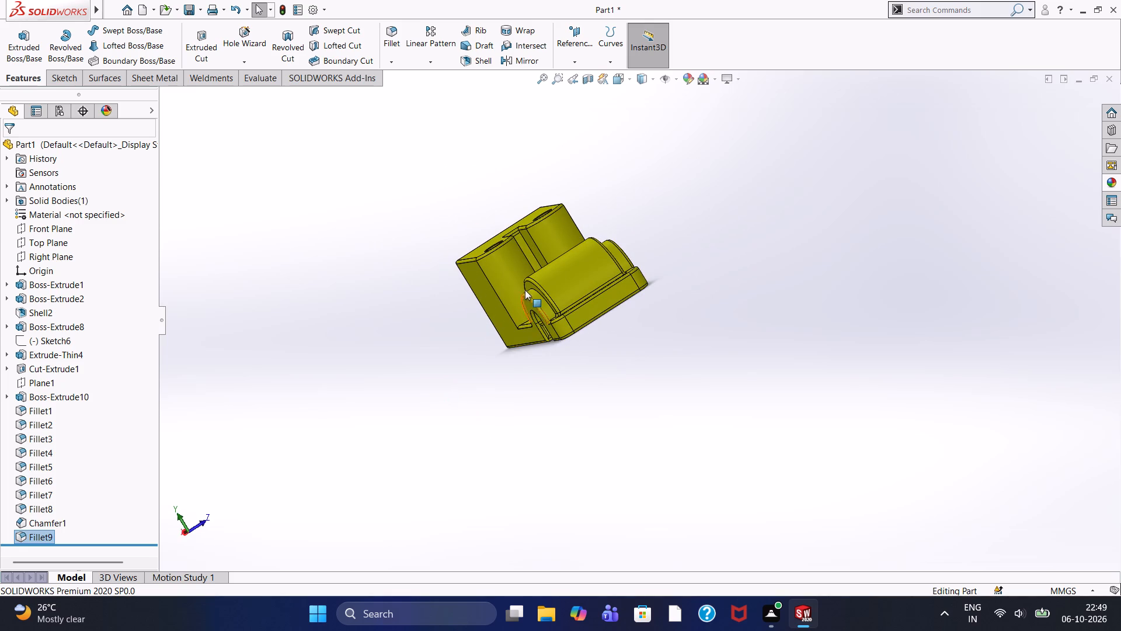
{"action": "scroll", "coordinate": [525, 290], "scroll_direction": "down", "scroll_amount": 4}
{"action": "middle_click_drag", "start_coordinate": [562, 419], "coordinate": [569, 446]}
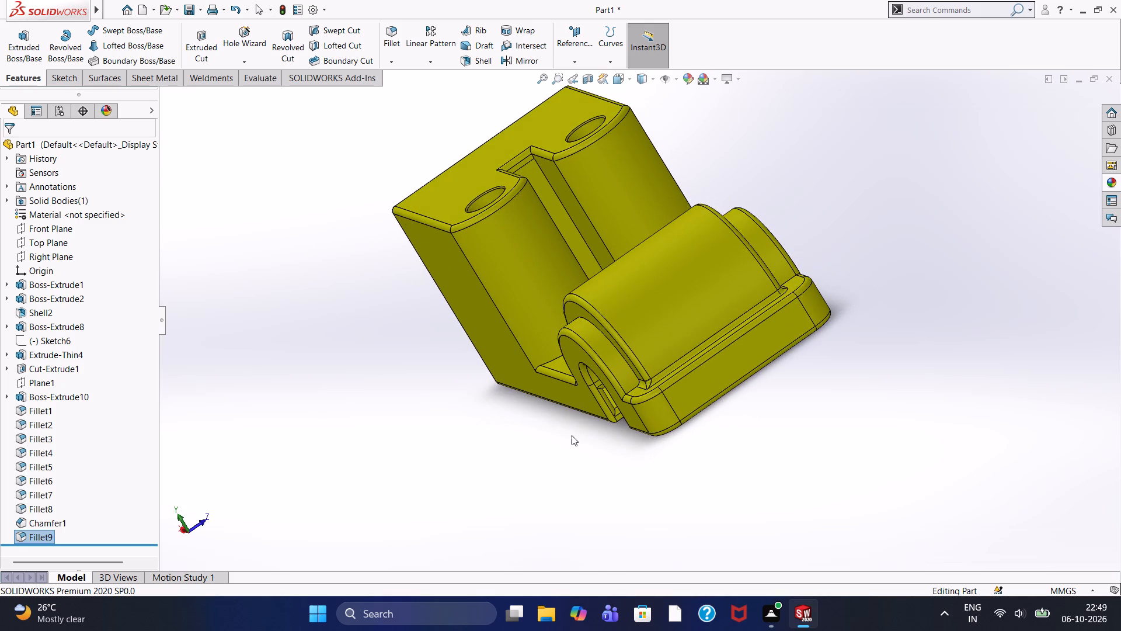
{"action": "scroll", "coordinate": [582, 428], "scroll_direction": "down", "scroll_amount": 1}
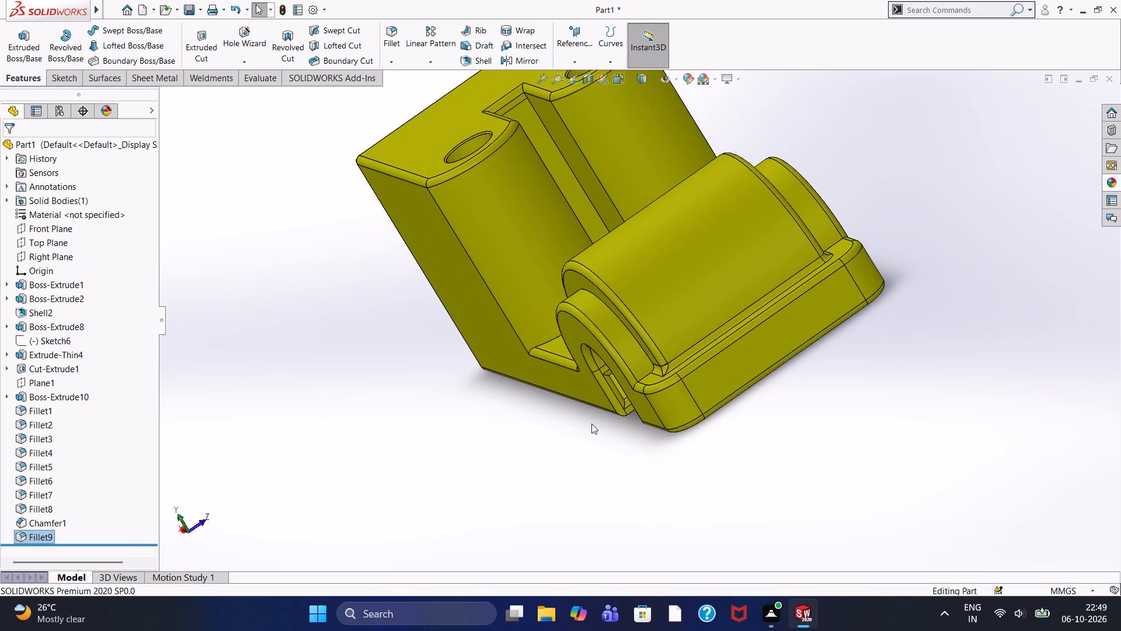
{"action": "scroll", "coordinate": [591, 424], "scroll_direction": "down", "scroll_amount": 2}
{"action": "scroll", "coordinate": [594, 422], "scroll_direction": "up", "scroll_amount": 1}
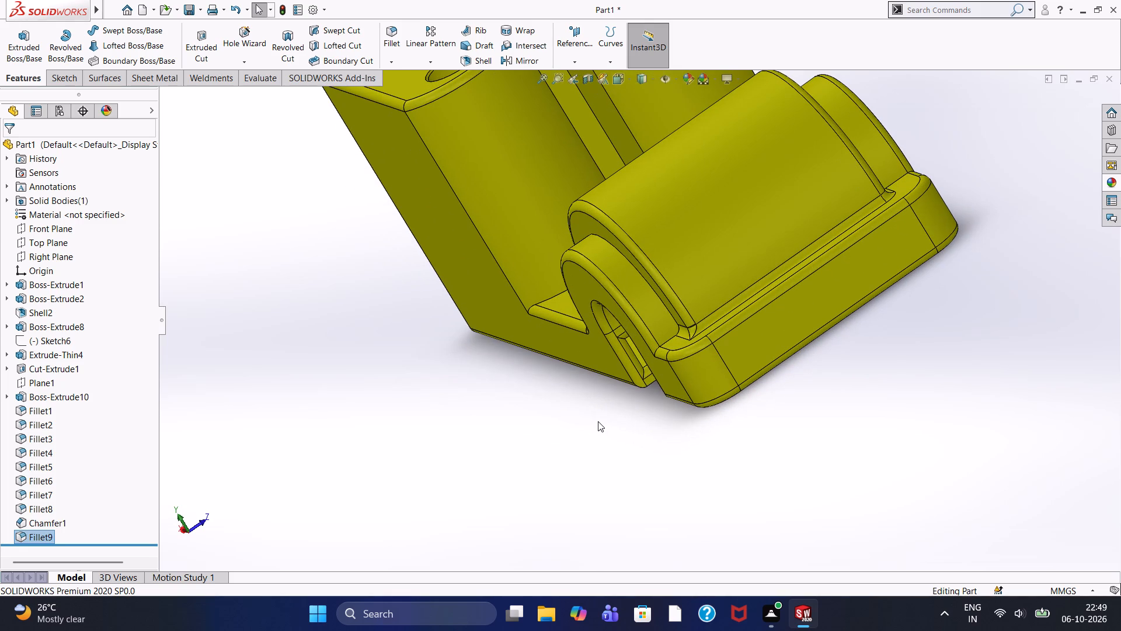
{"action": "scroll", "coordinate": [600, 421], "scroll_direction": "up", "scroll_amount": 1}
{"action": "scroll", "coordinate": [600, 421], "scroll_direction": "down", "scroll_amount": 1}
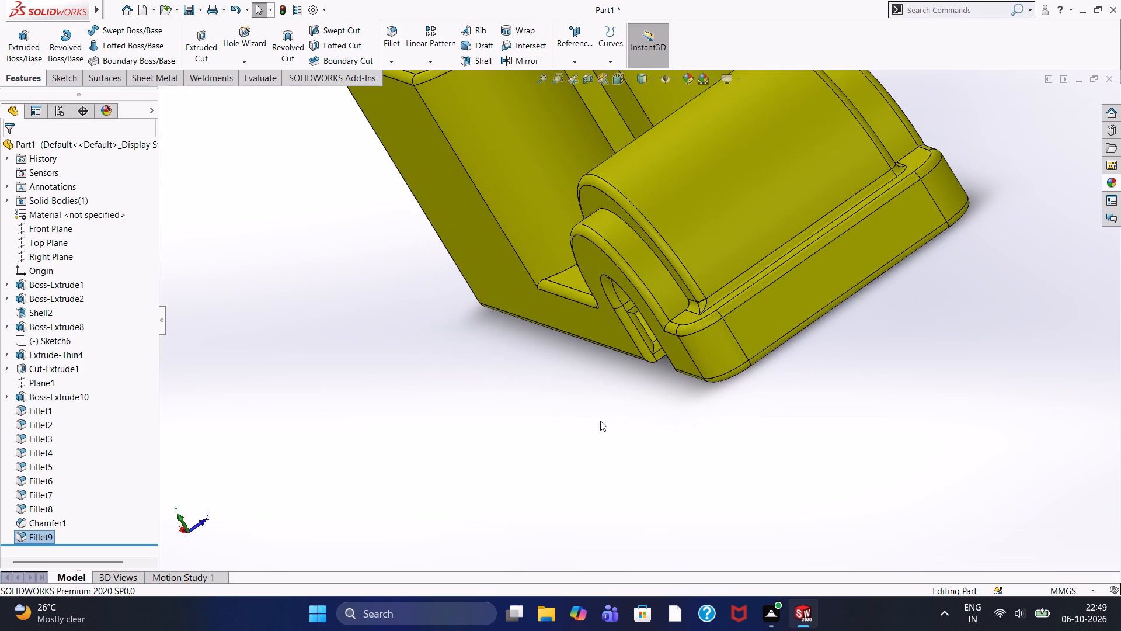
{"action": "scroll", "coordinate": [600, 421], "scroll_direction": "up", "scroll_amount": 2}
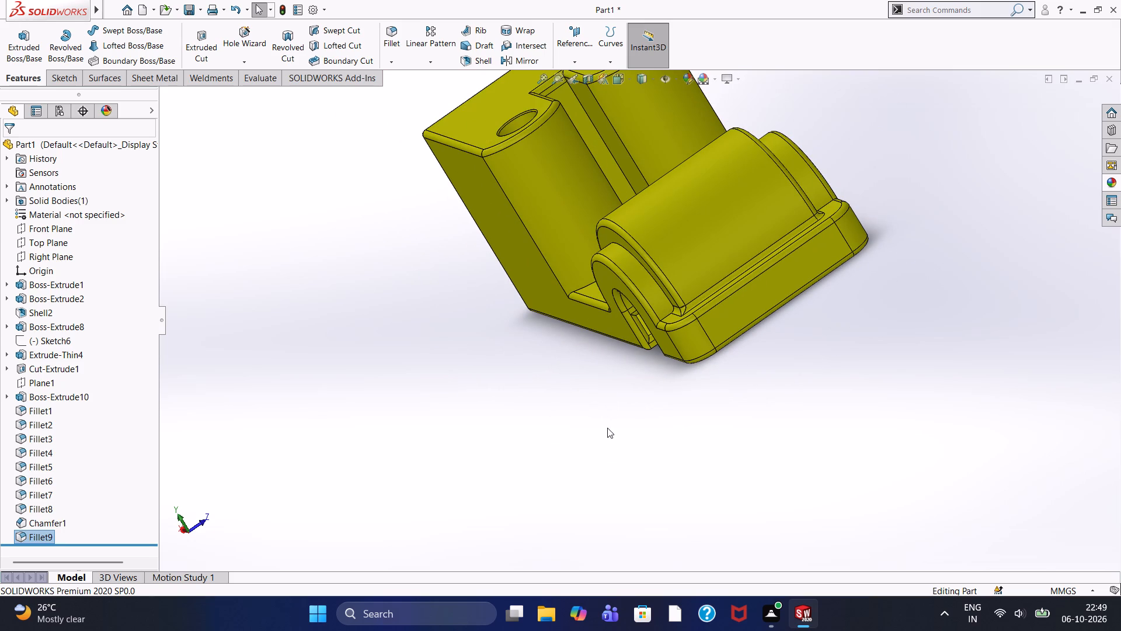
{"action": "middle_click_drag", "start_coordinate": [624, 405], "coordinate": [664, 375]}
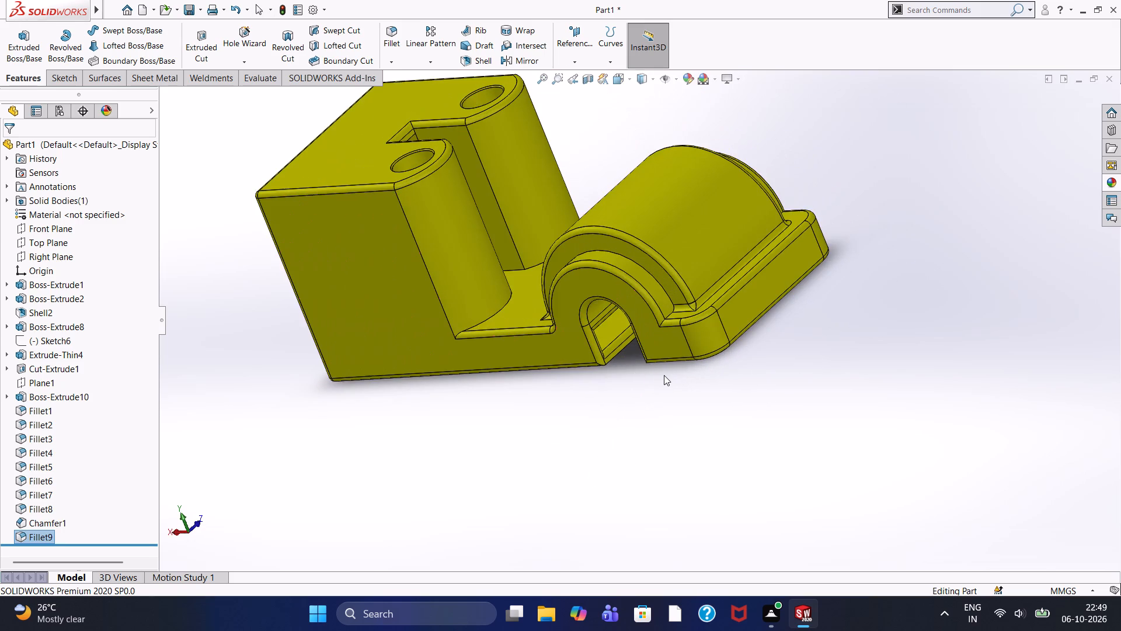
{"action": "scroll", "coordinate": [664, 375], "scroll_direction": "up", "scroll_amount": 1}
{"action": "scroll", "coordinate": [664, 375], "scroll_direction": "down", "scroll_amount": 2}
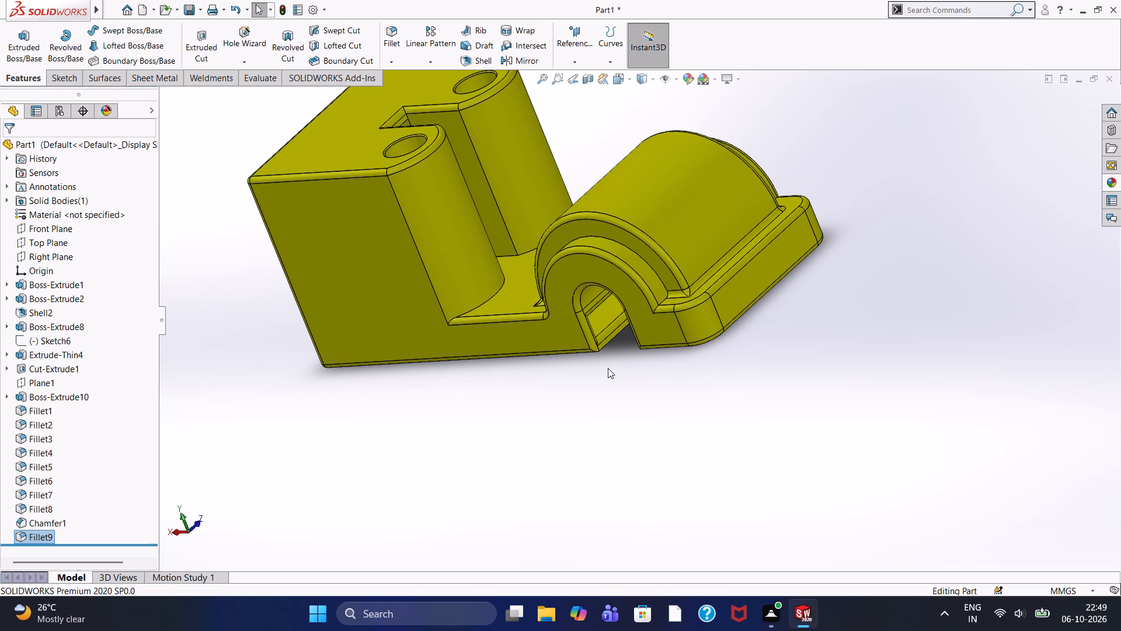
Fillet the curved base edges of both holed lugs where they meet the base plate, using a 2 mm radius.
{"action": "scroll", "coordinate": [612, 369], "scroll_direction": "down", "scroll_amount": 2}
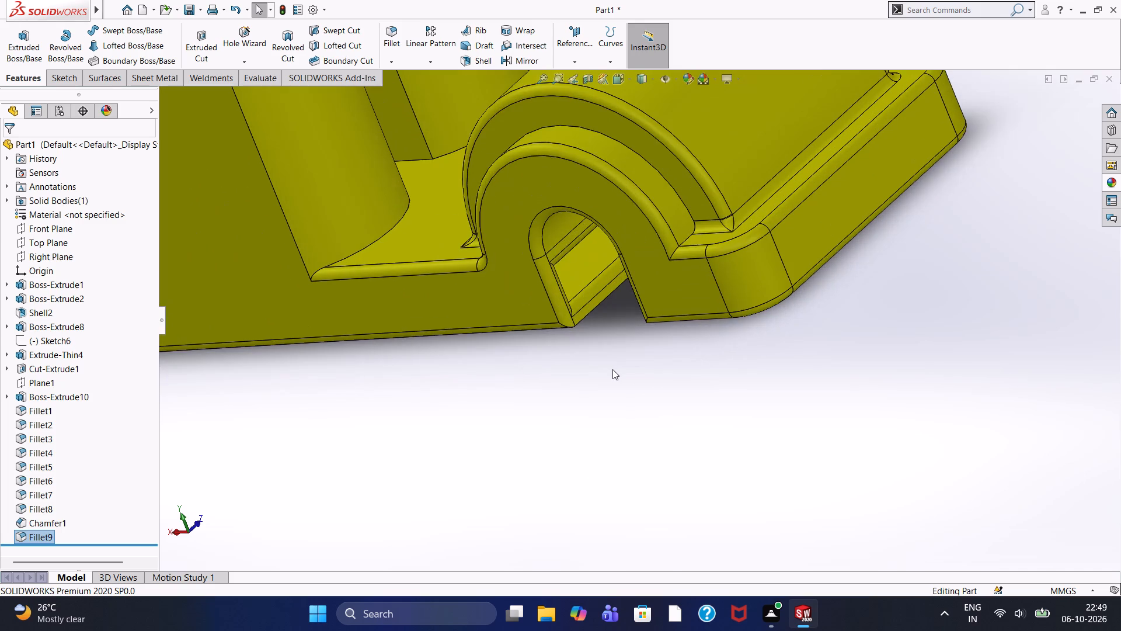
{"action": "scroll", "coordinate": [613, 370], "scroll_direction": "up", "scroll_amount": 5}
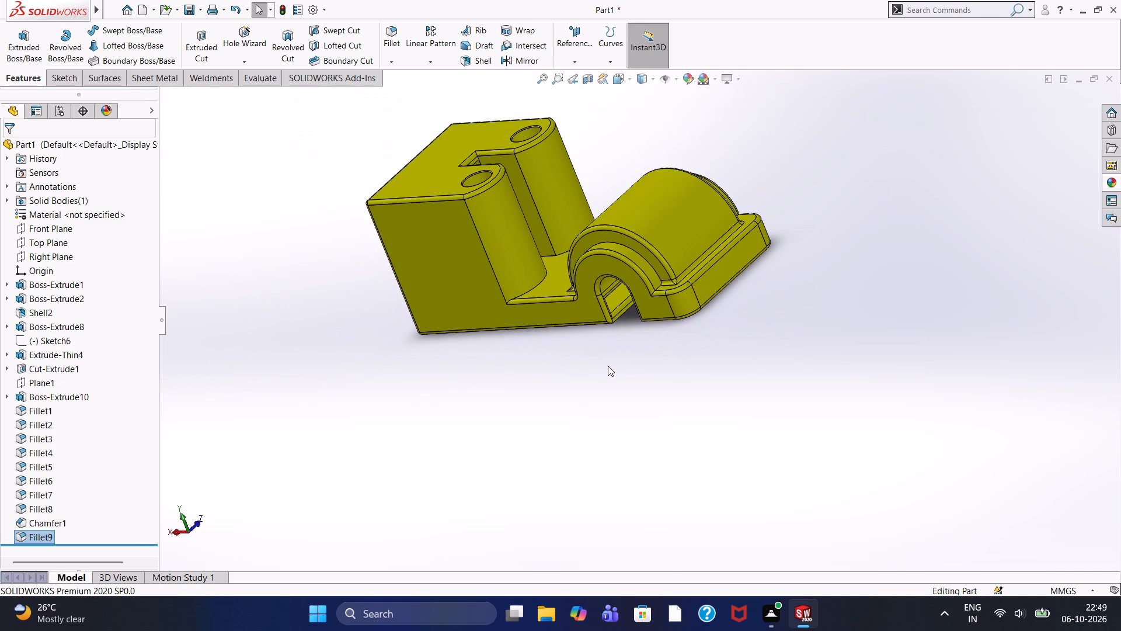
{"action": "middle_click_drag", "start_coordinate": [628, 390], "coordinate": [652, 452]}
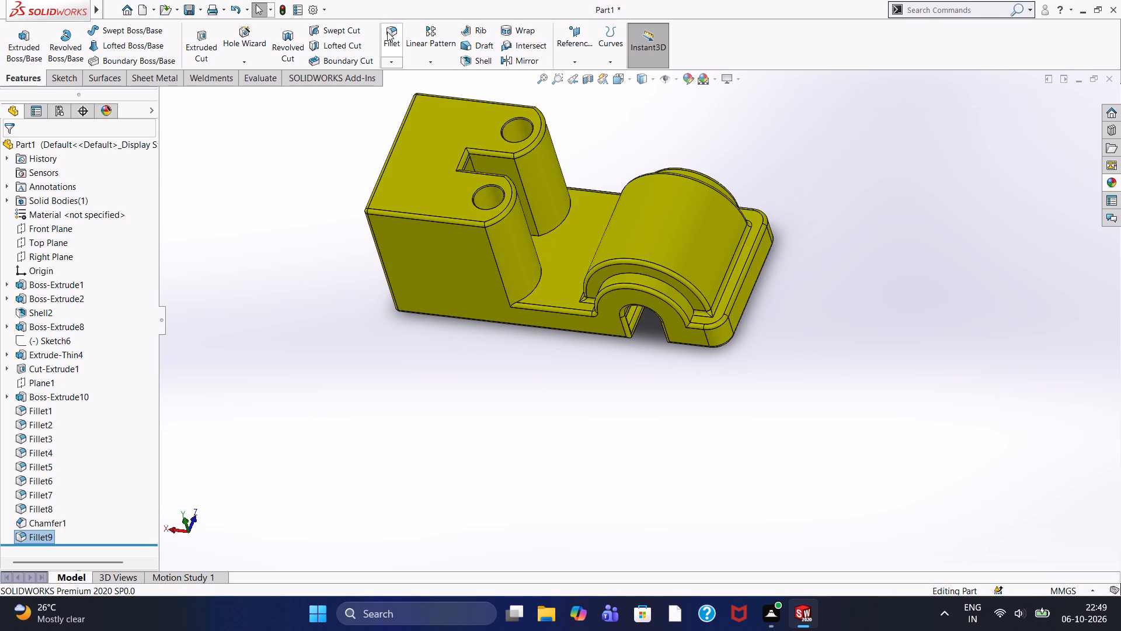
{"action": "left_click", "coordinate": [382, 36]}
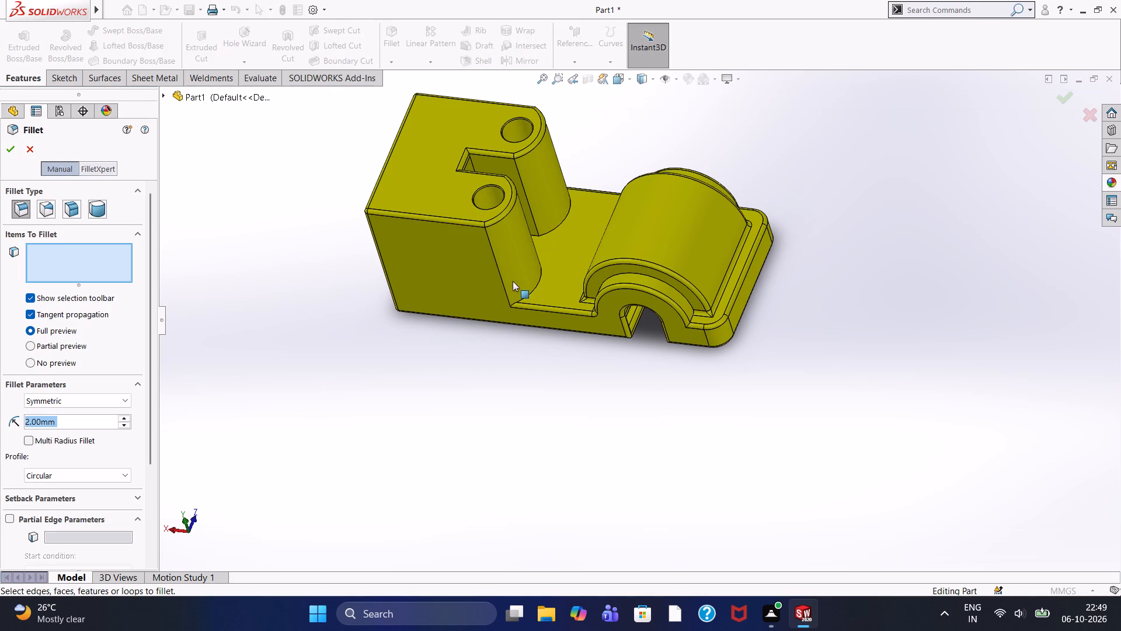
{"action": "left_click", "coordinate": [538, 280]}
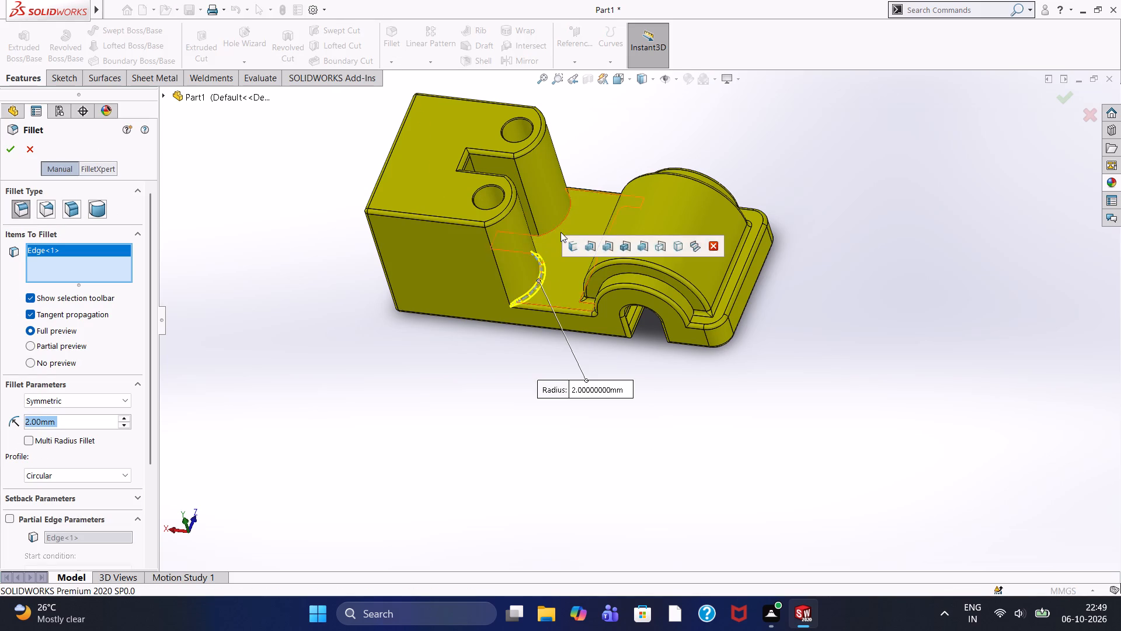
{"action": "left_click", "coordinate": [564, 218]}
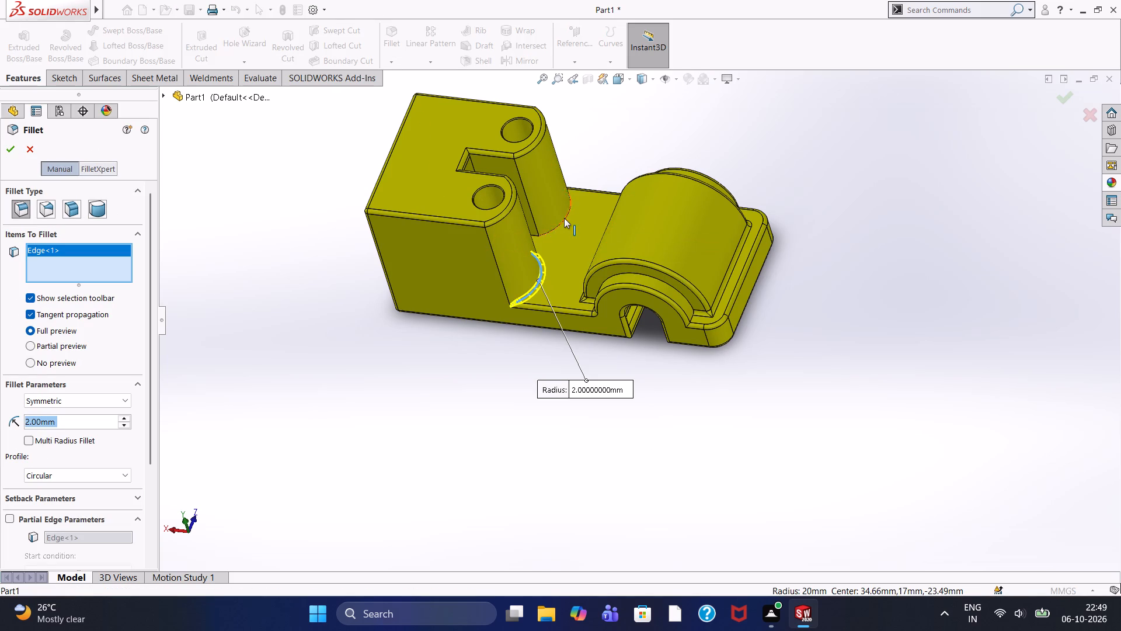
{"action": "left_click", "coordinate": [7, 150]}
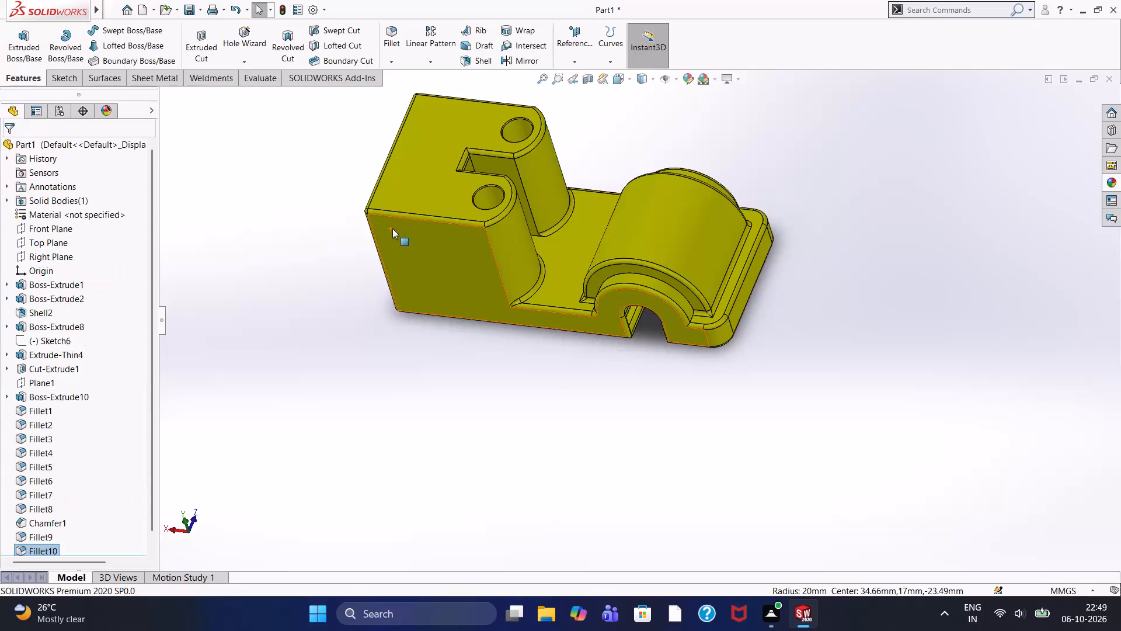
Examine the filleted bases of the holed lugs, the slot between them and the end block's top face up close.
{"action": "scroll", "coordinate": [570, 237], "scroll_direction": "down", "scroll_amount": 5}
{"action": "middle_click_drag", "start_coordinate": [570, 237], "coordinate": [556, 262]}
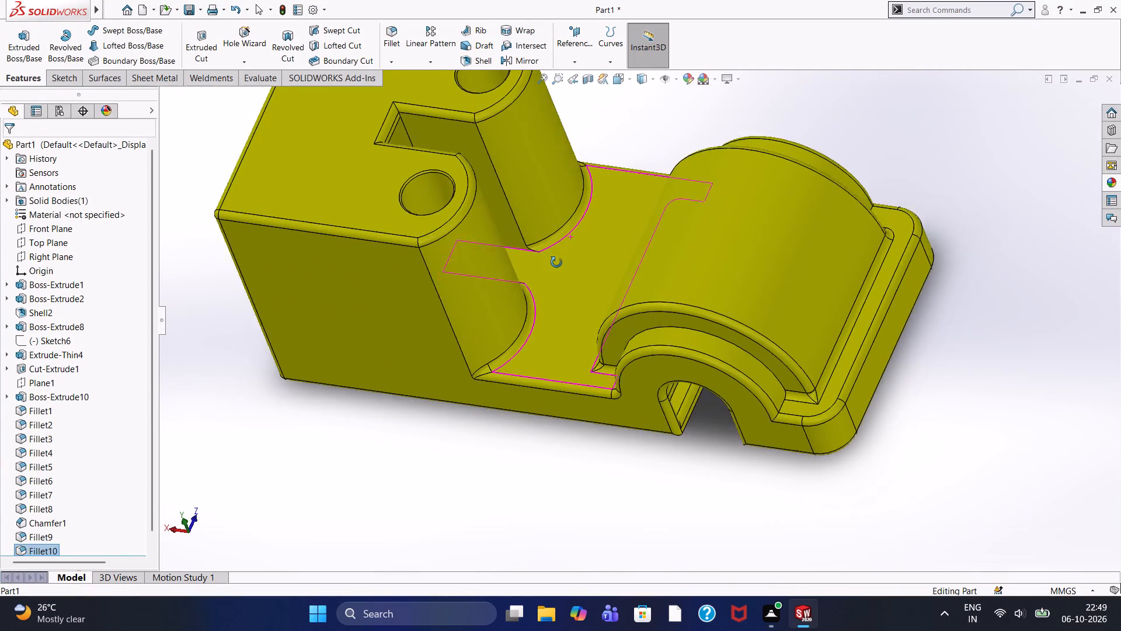
{"action": "middle_click_drag", "start_coordinate": [556, 262], "coordinate": [531, 369]}
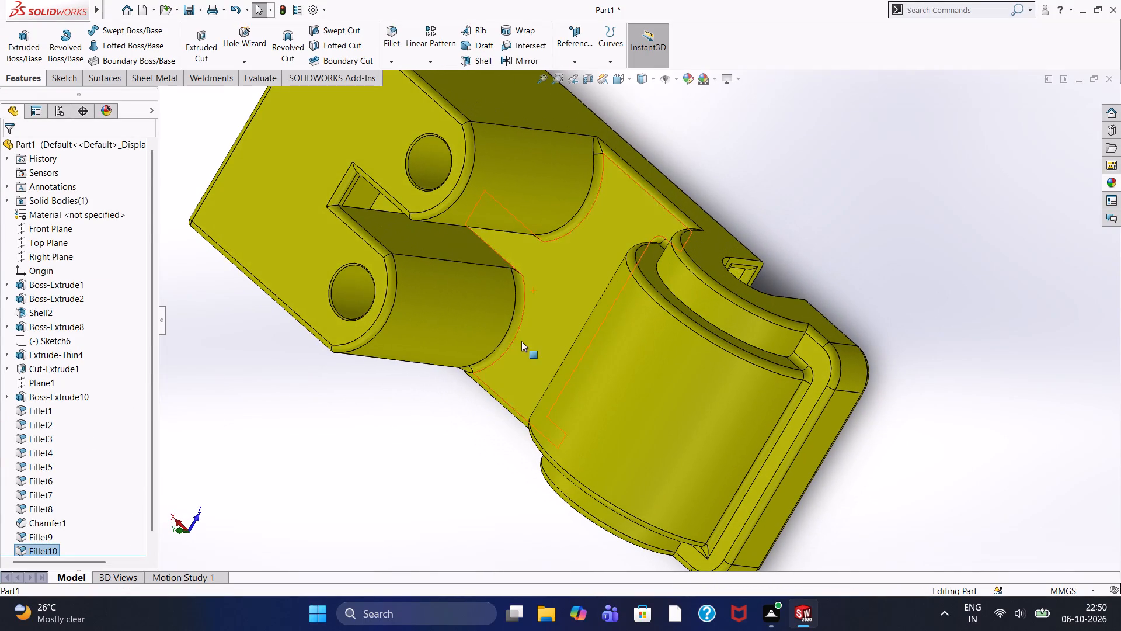
{"action": "scroll", "coordinate": [439, 259], "scroll_direction": "down", "scroll_amount": 5}
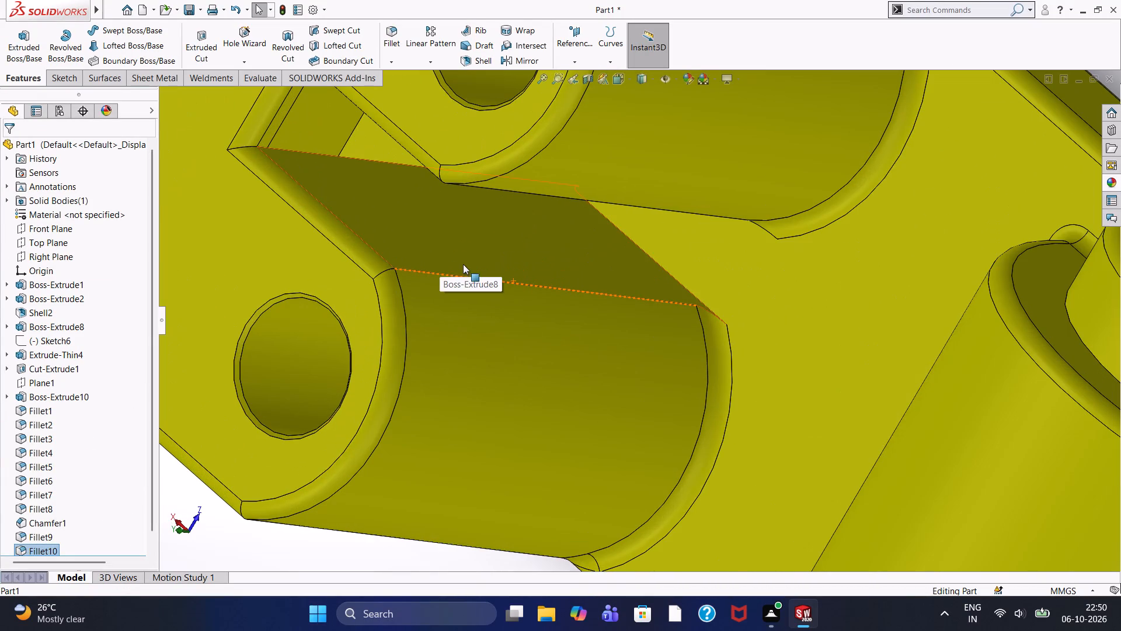
{"action": "scroll", "coordinate": [464, 265], "scroll_direction": "down", "scroll_amount": 6}
{"action": "scroll", "coordinate": [468, 272], "scroll_direction": "up", "scroll_amount": 8}
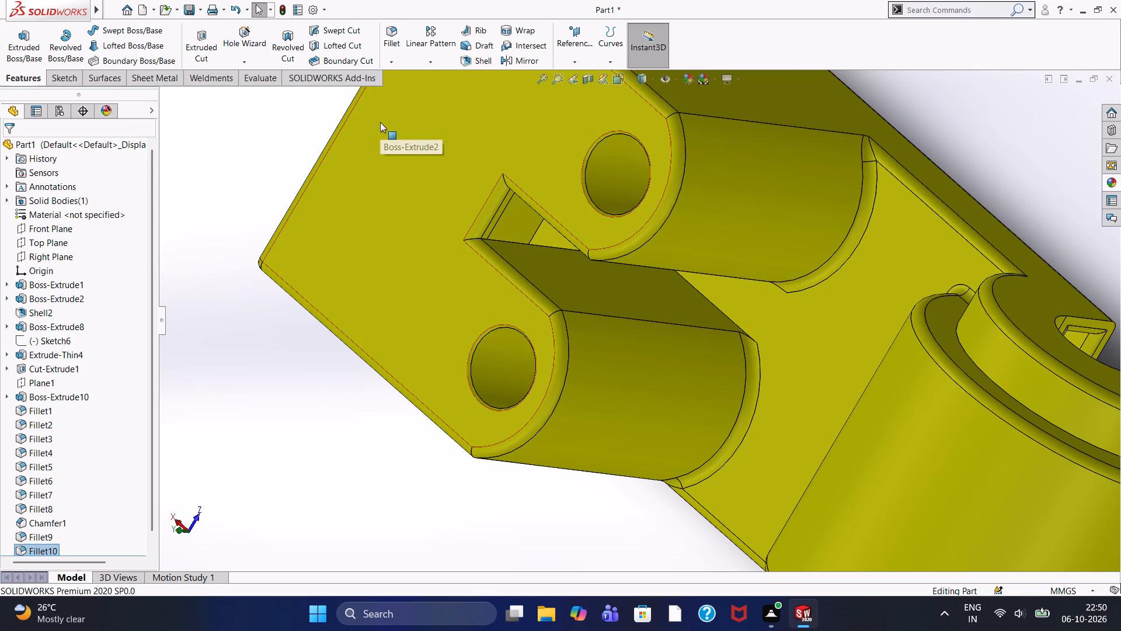
{"action": "scroll", "coordinate": [733, 19], "scroll_direction": "down", "scroll_amount": 4}
{"action": "scroll", "coordinate": [531, 175], "scroll_direction": "up", "scroll_amount": 3}
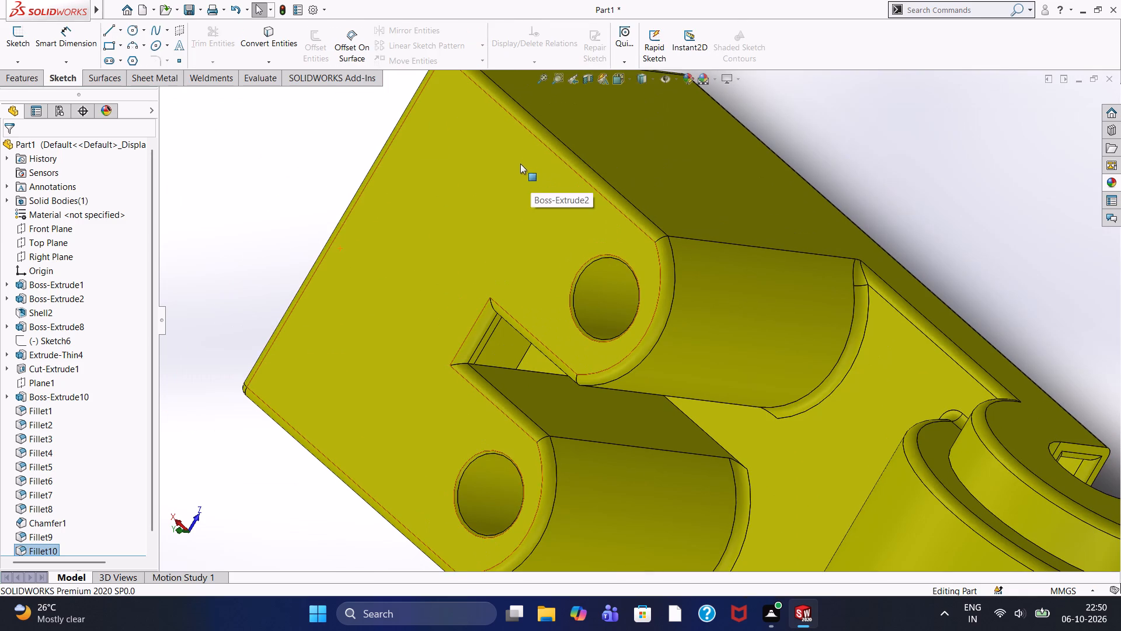
{"action": "scroll", "coordinate": [525, 154], "scroll_direction": "up", "scroll_amount": 3}
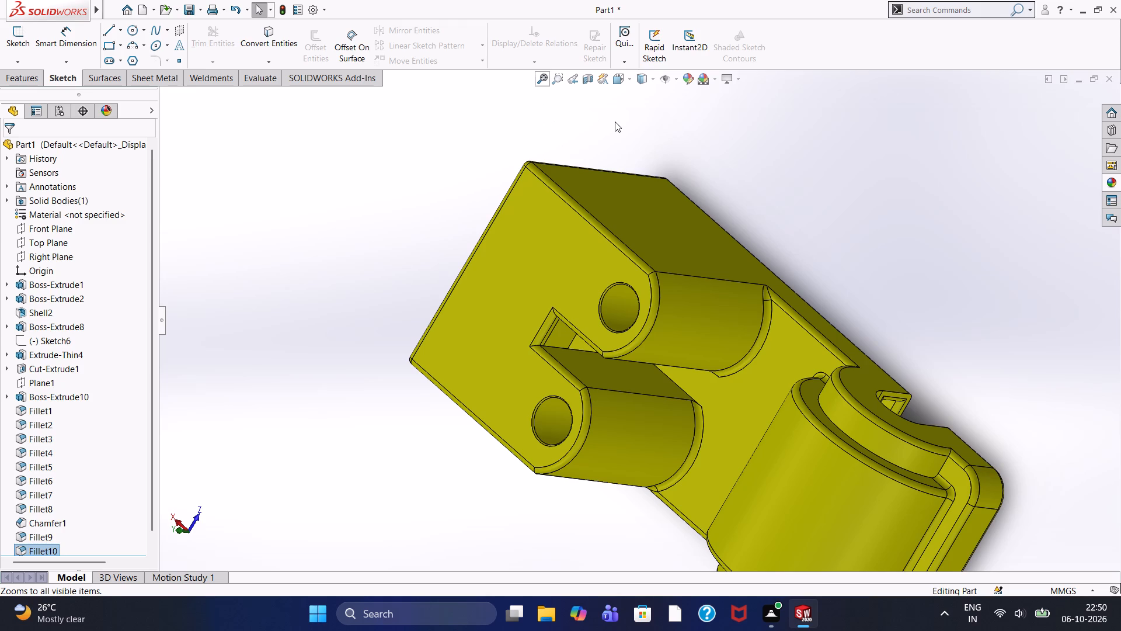
{"action": "scroll", "coordinate": [615, 122], "scroll_direction": "down", "scroll_amount": 2}
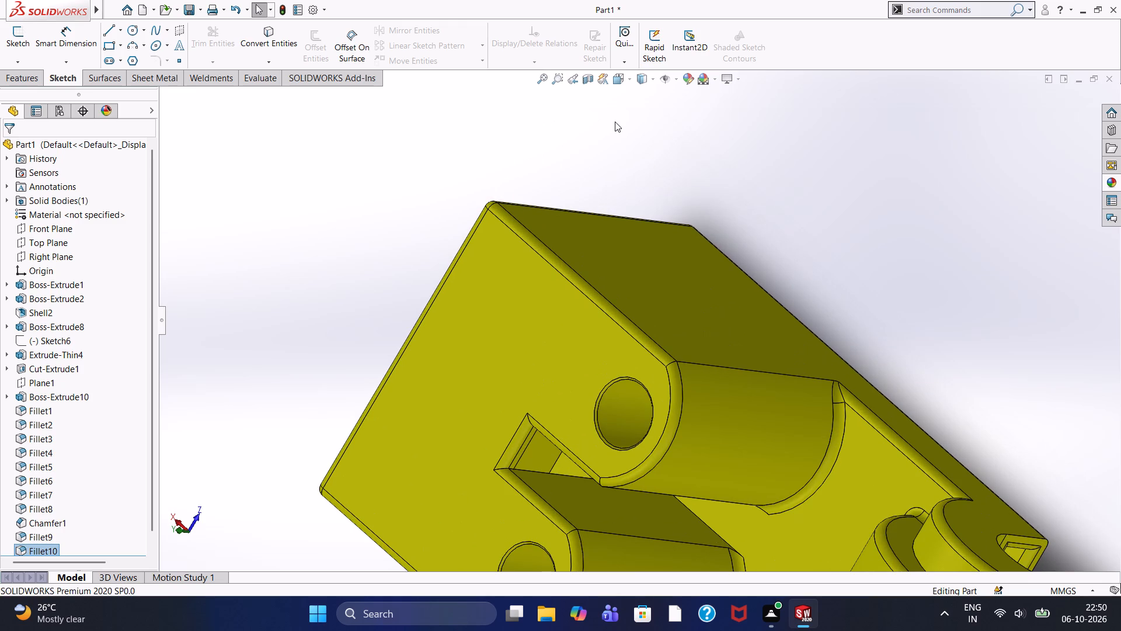
{"action": "scroll", "coordinate": [647, 149], "scroll_direction": "down", "scroll_amount": 2}
{"action": "scroll", "coordinate": [627, 174], "scroll_direction": "up", "scroll_amount": 2}
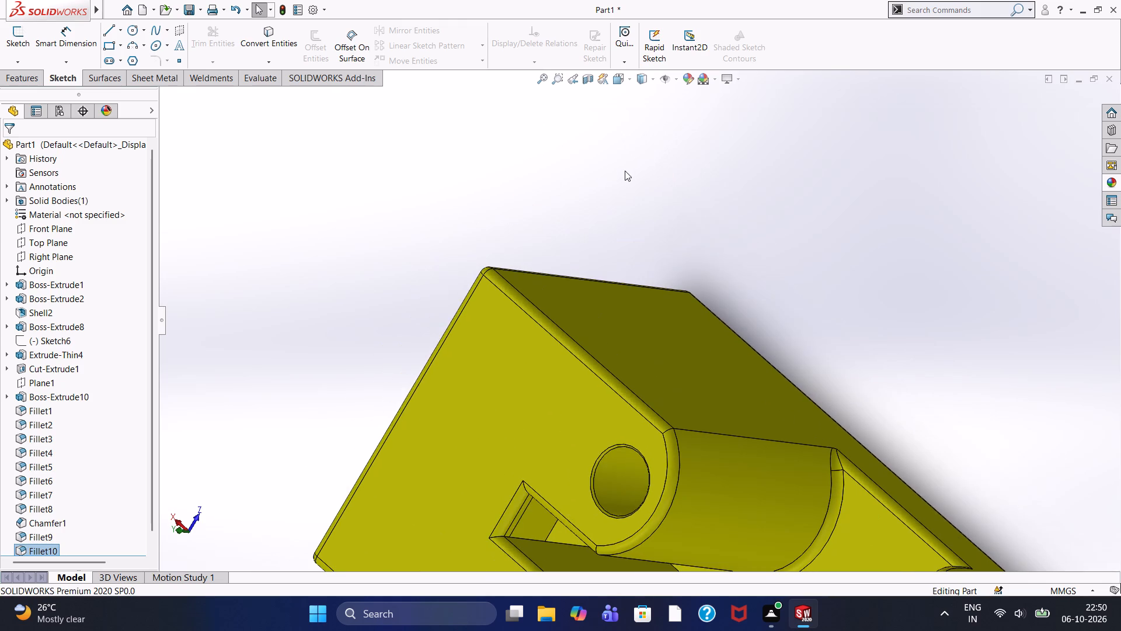
{"action": "scroll", "coordinate": [616, 176], "scroll_direction": "up", "scroll_amount": 4}
{"action": "scroll", "coordinate": [523, 487], "scroll_direction": "up", "scroll_amount": 5}
Examine the whole part from an oblique top view, covering the lugs, the slot between them and the half-round boss.
{"action": "middle_click_drag", "start_coordinate": [548, 383], "coordinate": [546, 326]}
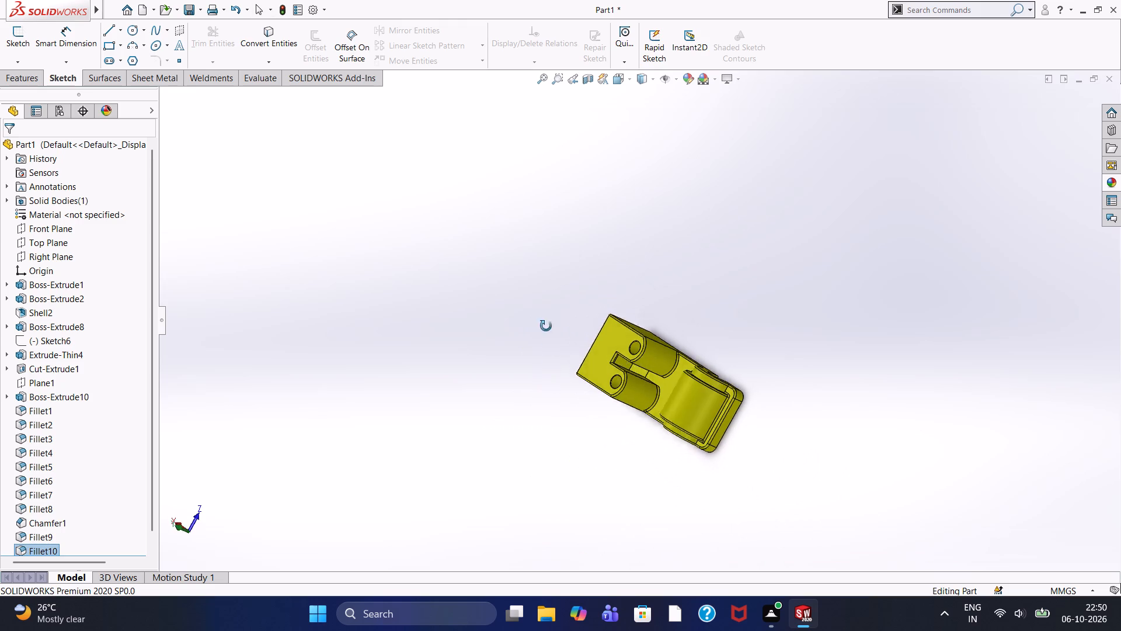
{"action": "middle_click_drag", "start_coordinate": [546, 326], "coordinate": [548, 286]}
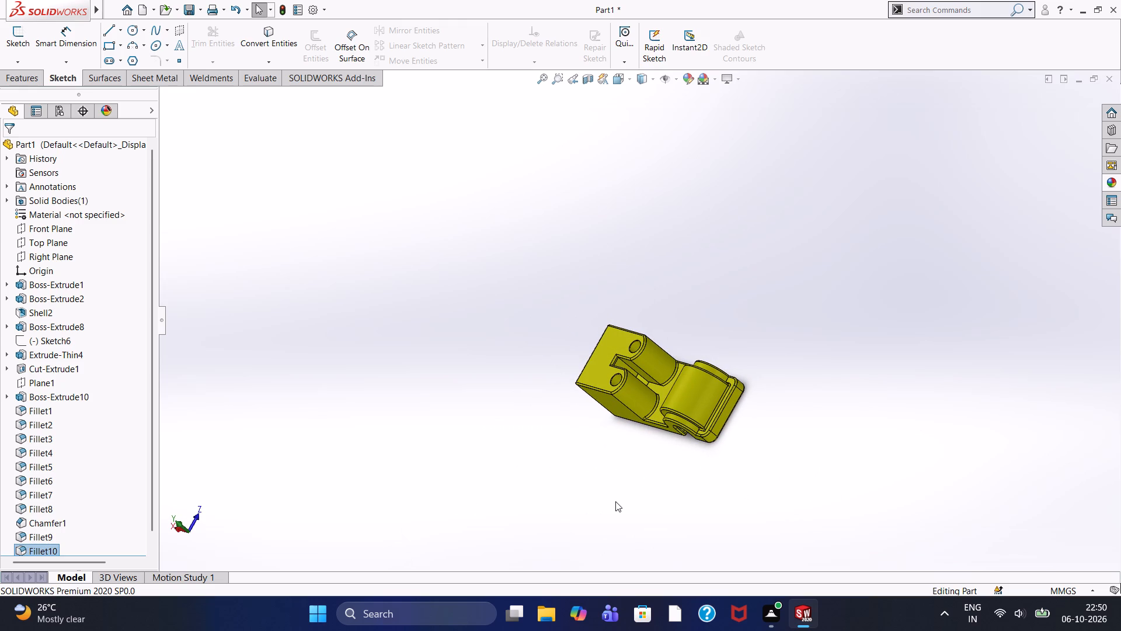
{"action": "scroll", "coordinate": [713, 501], "scroll_direction": "down", "scroll_amount": 1}
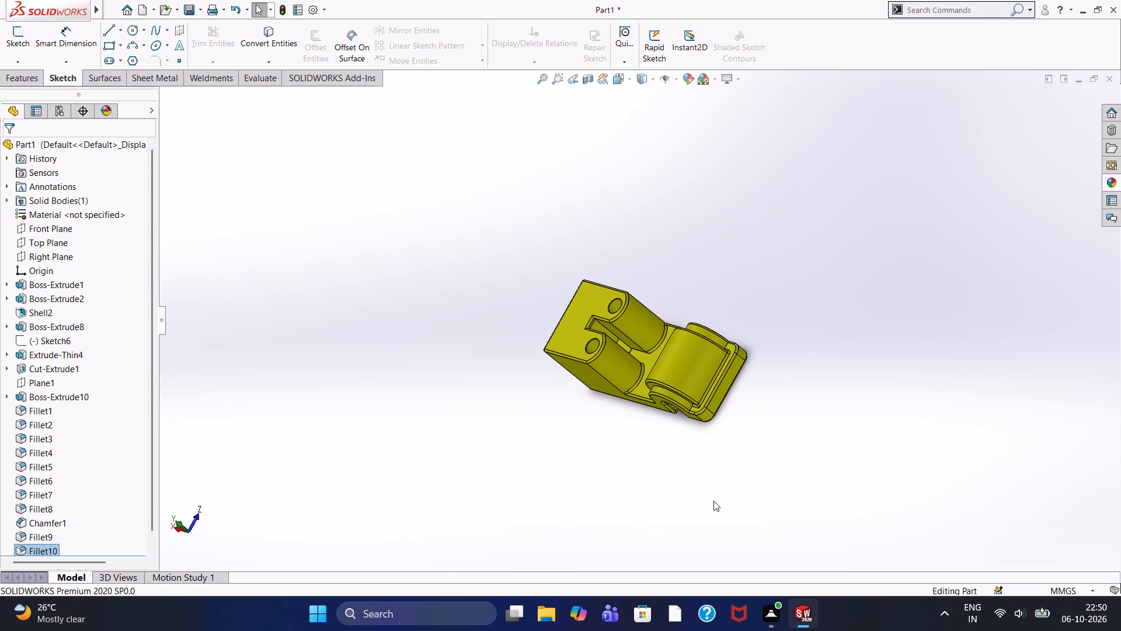
{"action": "scroll", "coordinate": [886, 485], "scroll_direction": "down", "scroll_amount": 2}
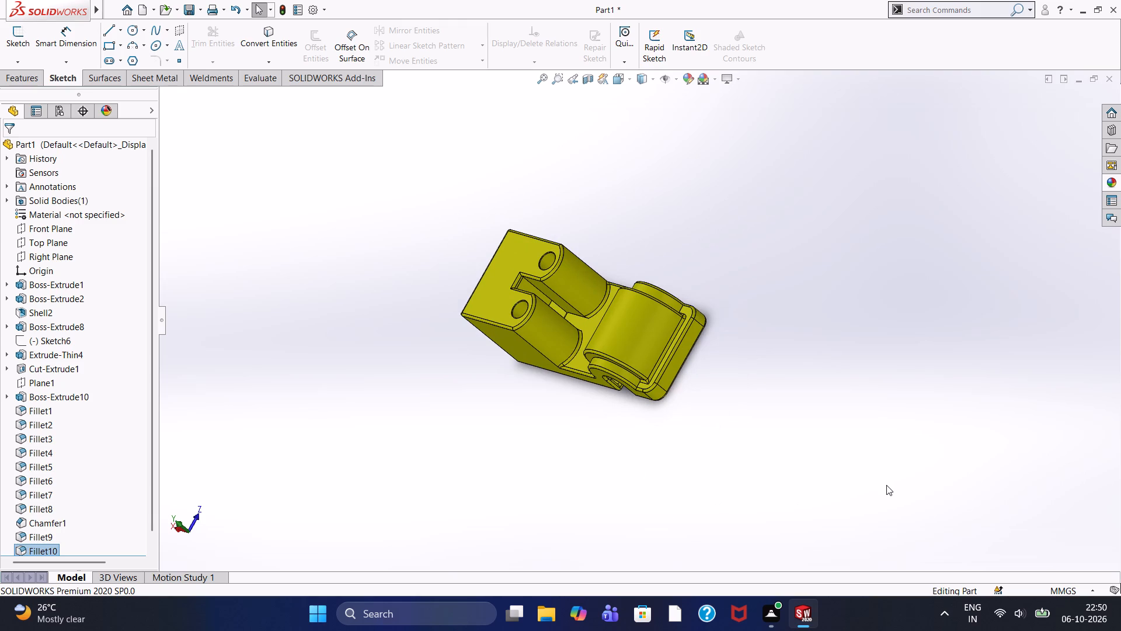
{"action": "scroll", "coordinate": [886, 485], "scroll_direction": "up", "scroll_amount": 4}
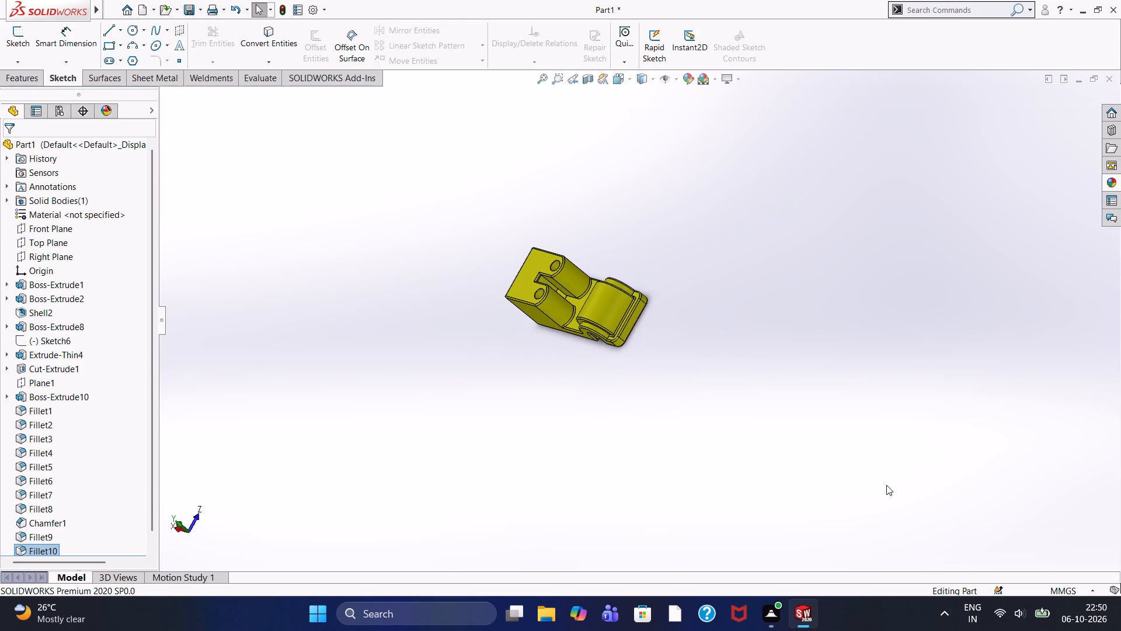
{"action": "scroll", "coordinate": [886, 485], "scroll_direction": "up", "scroll_amount": 2}
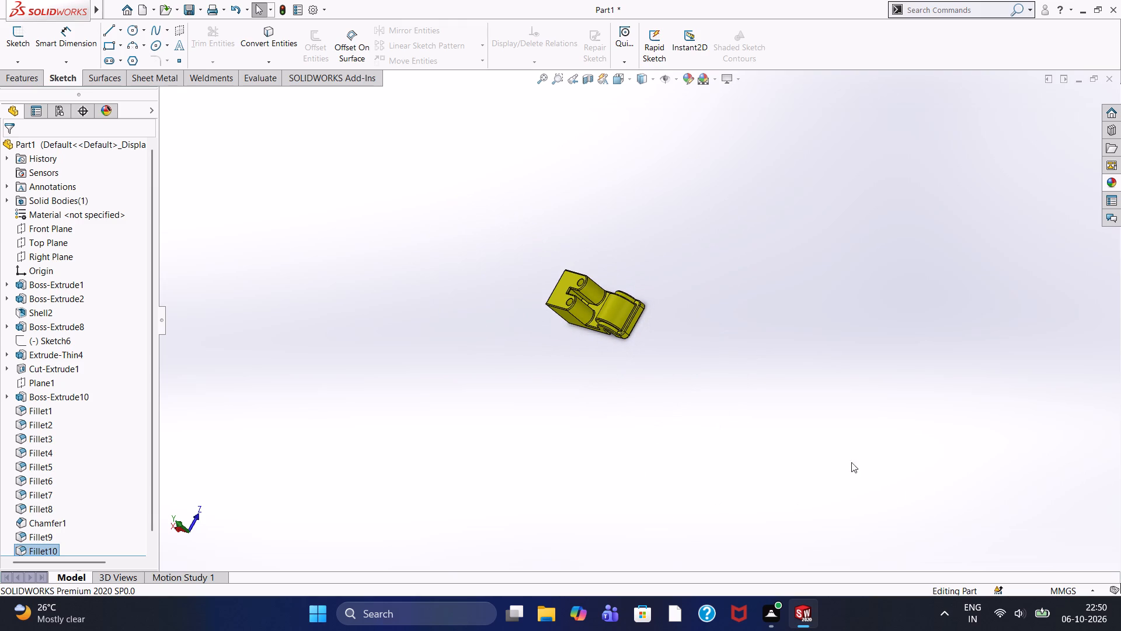
{"action": "scroll", "coordinate": [573, 289], "scroll_direction": "down", "scroll_amount": 4}
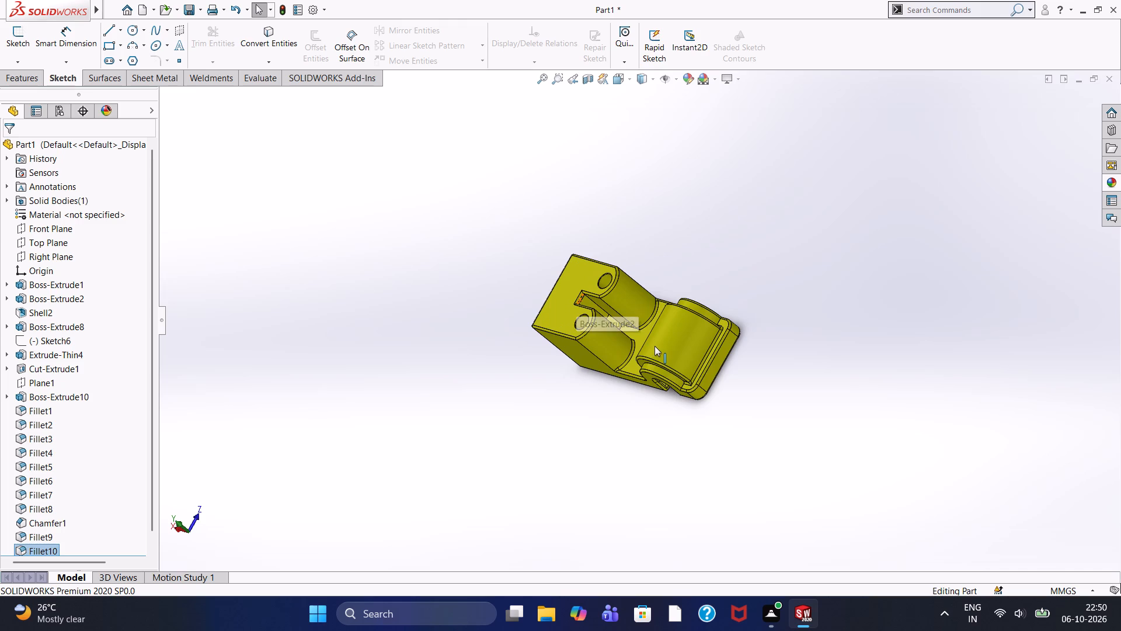
{"action": "scroll", "coordinate": [655, 343], "scroll_direction": "down", "scroll_amount": 2}
{"action": "scroll", "coordinate": [663, 349], "scroll_direction": "up", "scroll_amount": 2}
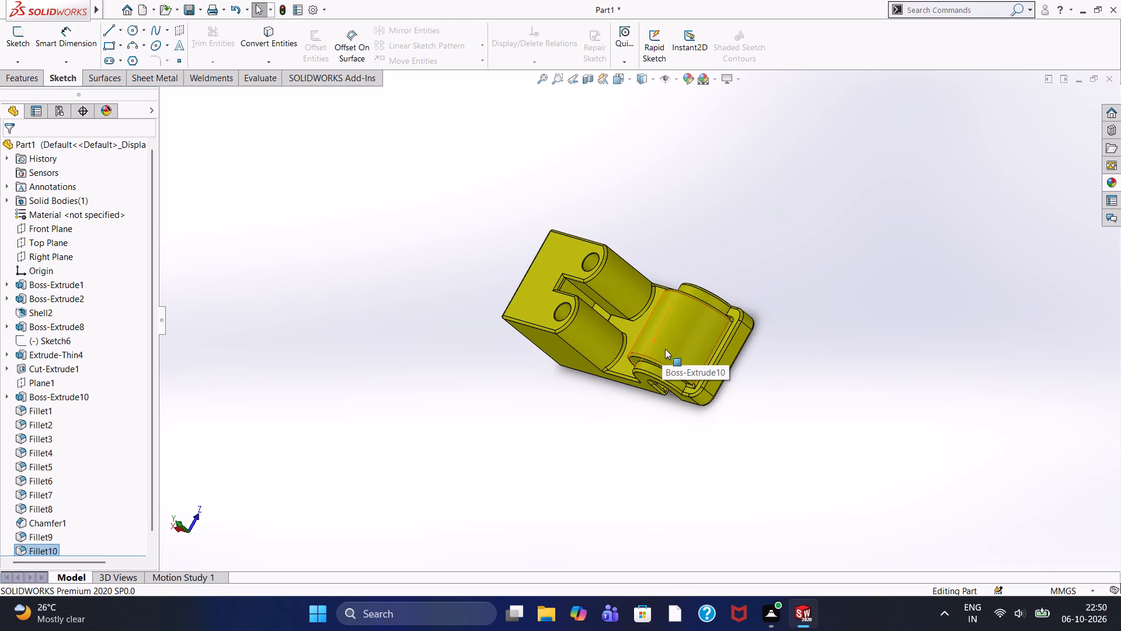
{"action": "scroll", "coordinate": [666, 349], "scroll_direction": "down", "scroll_amount": 2}
{"action": "scroll", "coordinate": [884, 215], "scroll_direction": "down", "scroll_amount": 1}
{"action": "scroll", "coordinate": [503, 313], "scroll_direction": "down", "scroll_amount": 4}
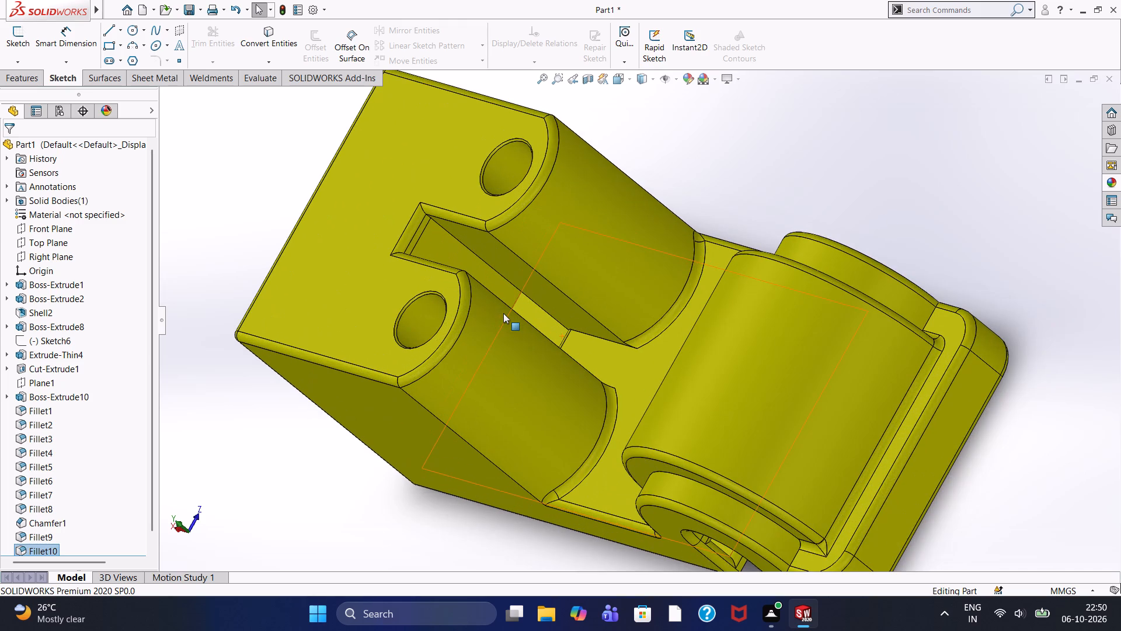
{"action": "scroll", "coordinate": [503, 313], "scroll_direction": "down", "scroll_amount": 2}
{"action": "scroll", "coordinate": [503, 313], "scroll_direction": "up", "scroll_amount": 3}
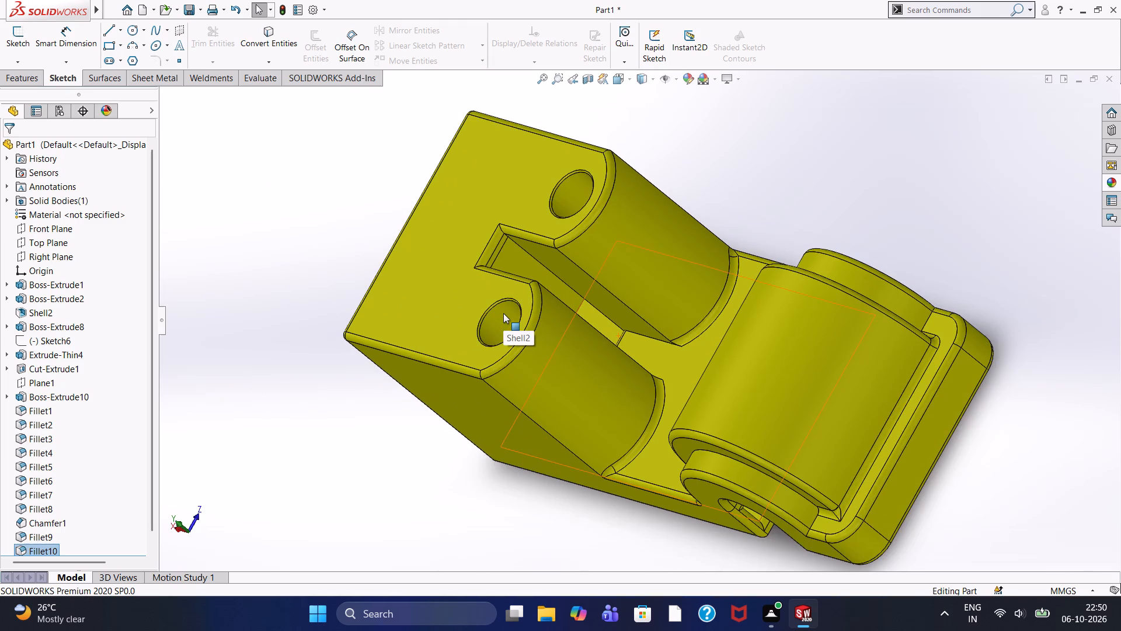
{"action": "scroll", "coordinate": [503, 313], "scroll_direction": "down", "scroll_amount": 2}
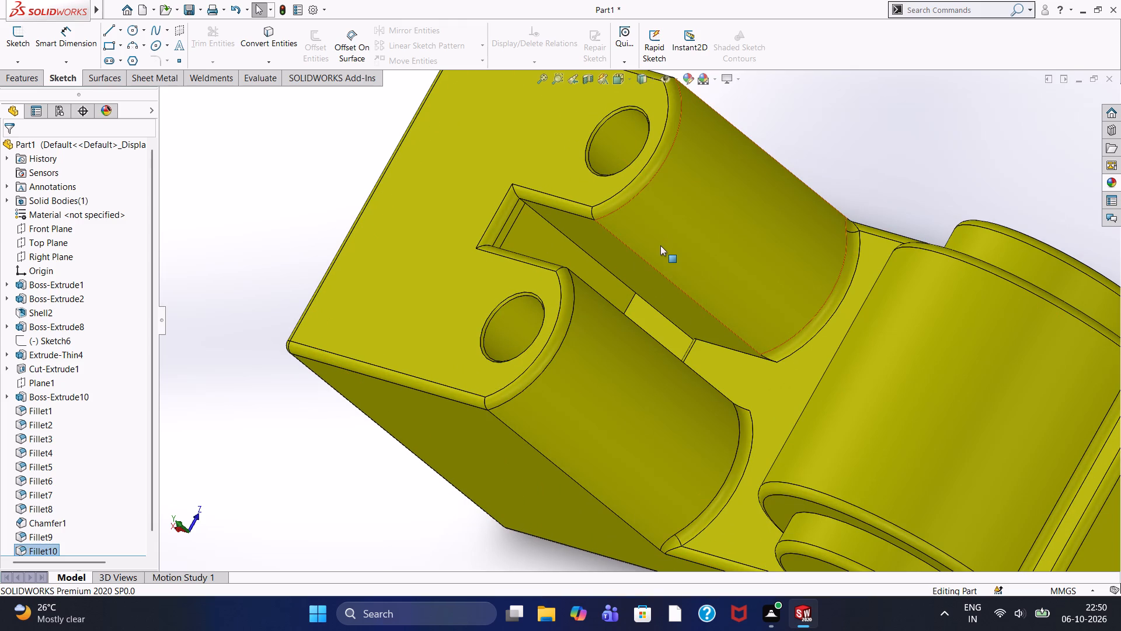
{"action": "scroll", "coordinate": [659, 244], "scroll_direction": "down", "scroll_amount": 2}
{"action": "scroll", "coordinate": [657, 244], "scroll_direction": "up", "scroll_amount": 4}
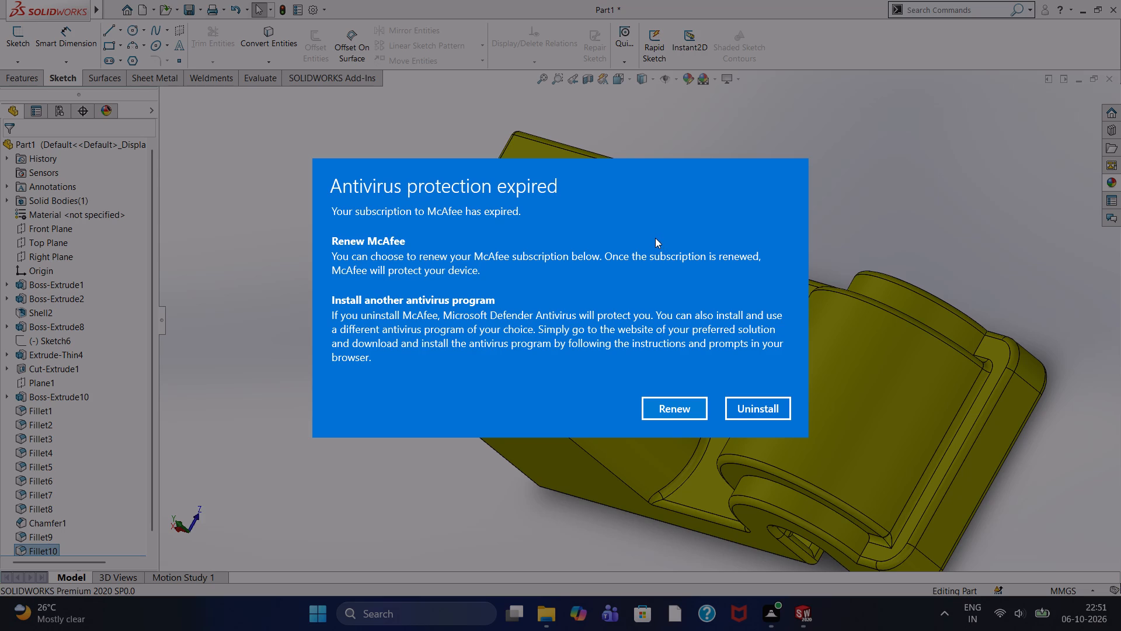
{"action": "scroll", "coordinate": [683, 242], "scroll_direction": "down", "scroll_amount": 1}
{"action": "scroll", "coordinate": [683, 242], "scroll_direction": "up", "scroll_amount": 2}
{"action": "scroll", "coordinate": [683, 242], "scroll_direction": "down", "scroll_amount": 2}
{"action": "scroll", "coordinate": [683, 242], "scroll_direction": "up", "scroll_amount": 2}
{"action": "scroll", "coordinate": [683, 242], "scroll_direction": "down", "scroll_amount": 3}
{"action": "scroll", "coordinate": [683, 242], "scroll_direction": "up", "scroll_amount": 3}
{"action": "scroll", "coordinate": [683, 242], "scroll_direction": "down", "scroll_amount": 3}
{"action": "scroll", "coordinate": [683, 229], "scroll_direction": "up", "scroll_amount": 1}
Choose to renew the McAfee subscription in the expired antivirus notice.
{"action": "left_click", "coordinate": [673, 400]}
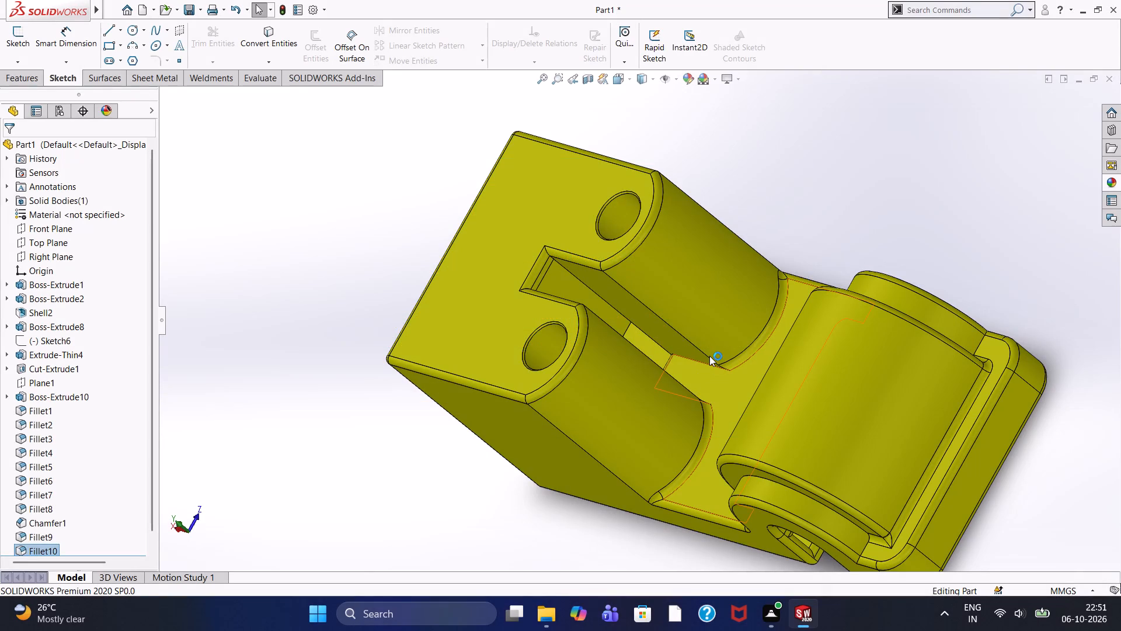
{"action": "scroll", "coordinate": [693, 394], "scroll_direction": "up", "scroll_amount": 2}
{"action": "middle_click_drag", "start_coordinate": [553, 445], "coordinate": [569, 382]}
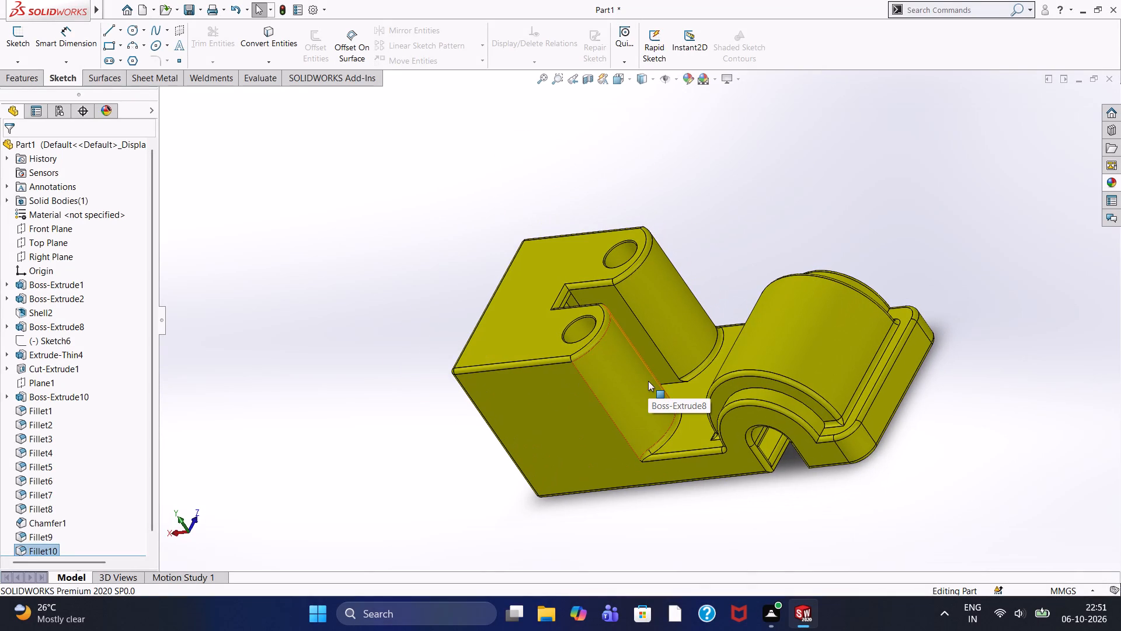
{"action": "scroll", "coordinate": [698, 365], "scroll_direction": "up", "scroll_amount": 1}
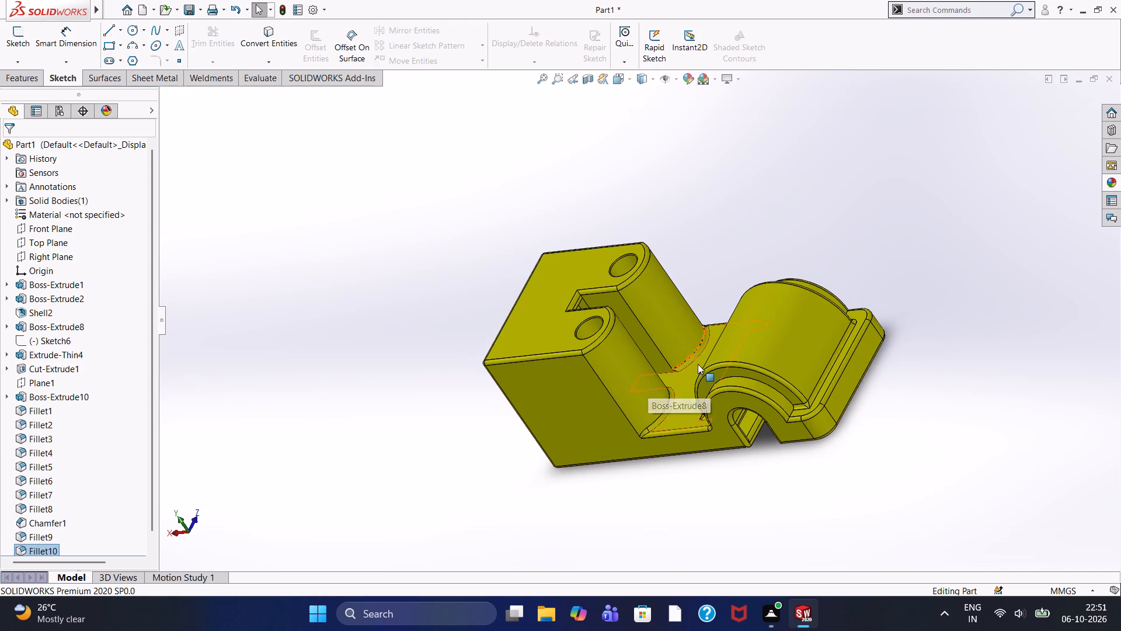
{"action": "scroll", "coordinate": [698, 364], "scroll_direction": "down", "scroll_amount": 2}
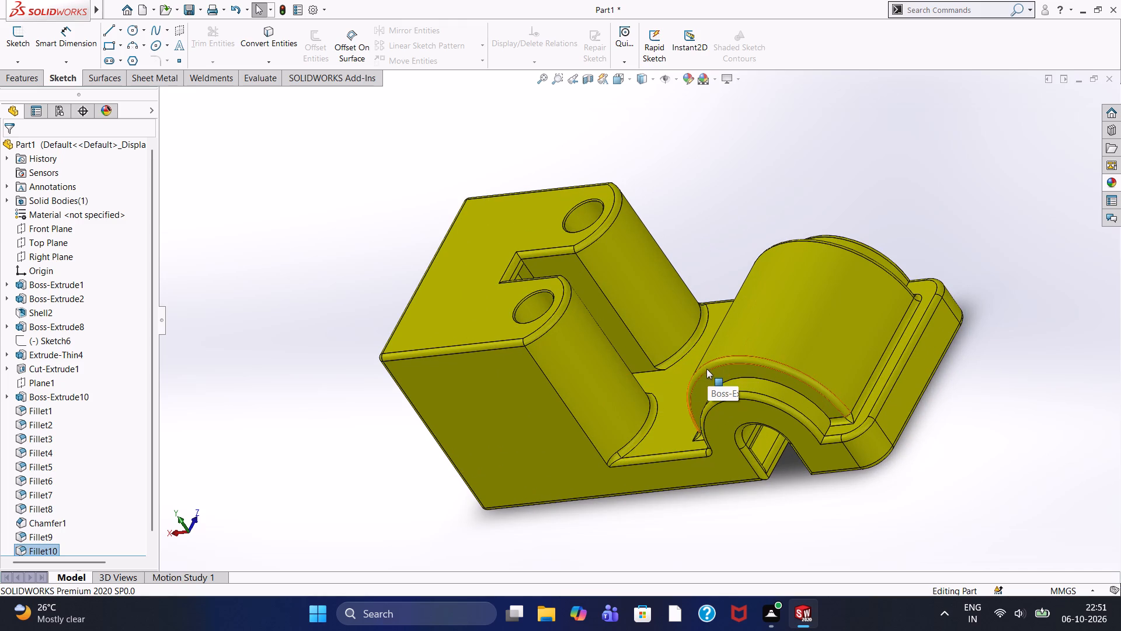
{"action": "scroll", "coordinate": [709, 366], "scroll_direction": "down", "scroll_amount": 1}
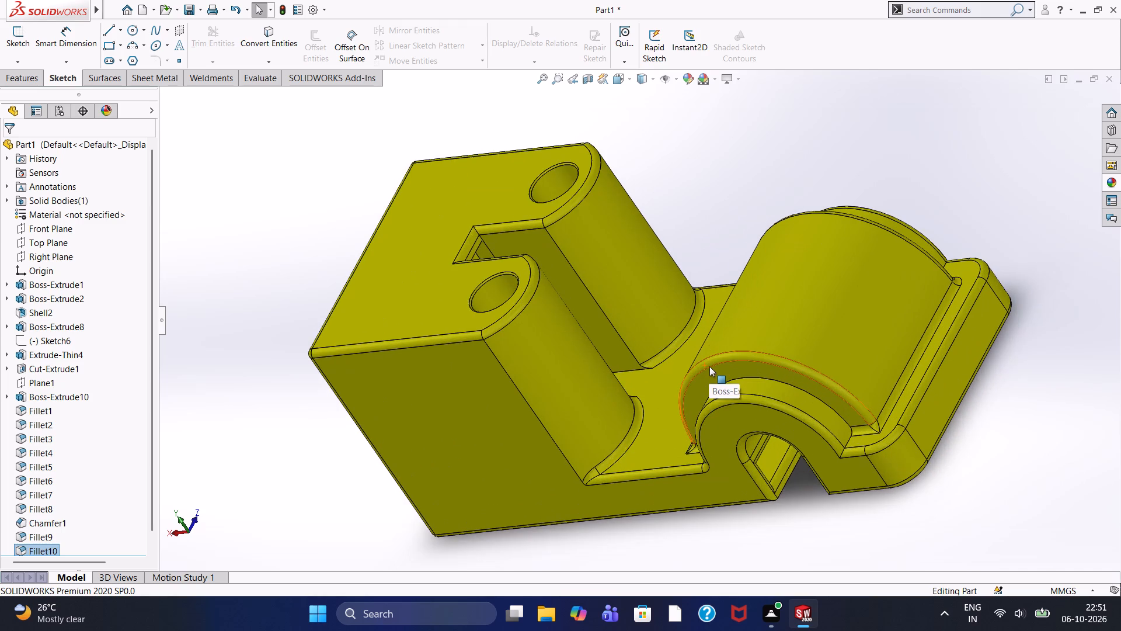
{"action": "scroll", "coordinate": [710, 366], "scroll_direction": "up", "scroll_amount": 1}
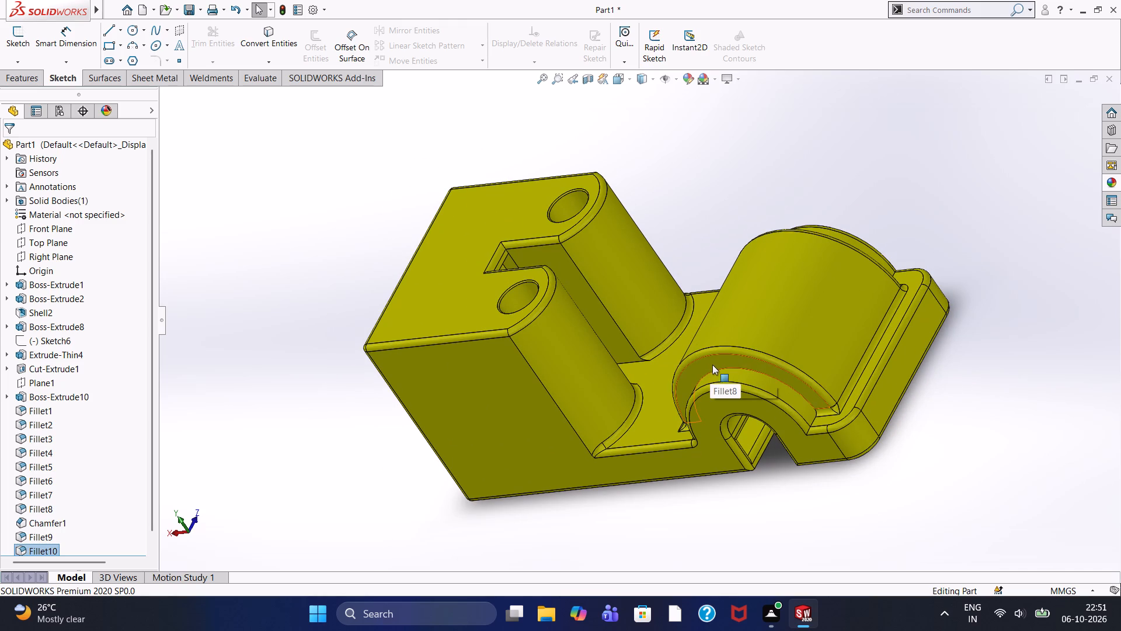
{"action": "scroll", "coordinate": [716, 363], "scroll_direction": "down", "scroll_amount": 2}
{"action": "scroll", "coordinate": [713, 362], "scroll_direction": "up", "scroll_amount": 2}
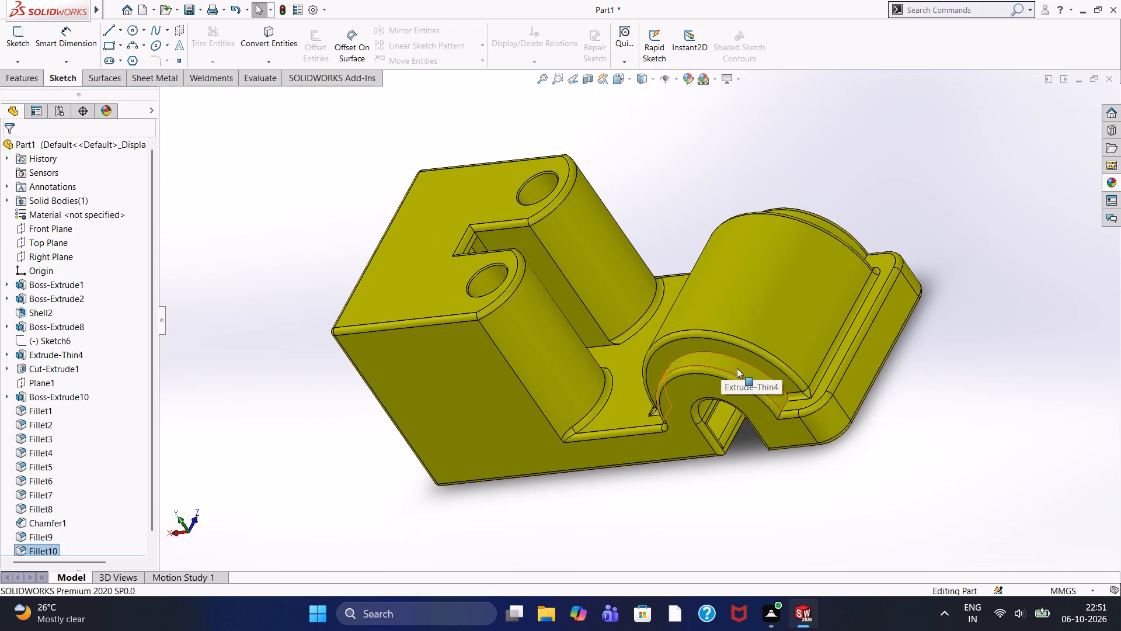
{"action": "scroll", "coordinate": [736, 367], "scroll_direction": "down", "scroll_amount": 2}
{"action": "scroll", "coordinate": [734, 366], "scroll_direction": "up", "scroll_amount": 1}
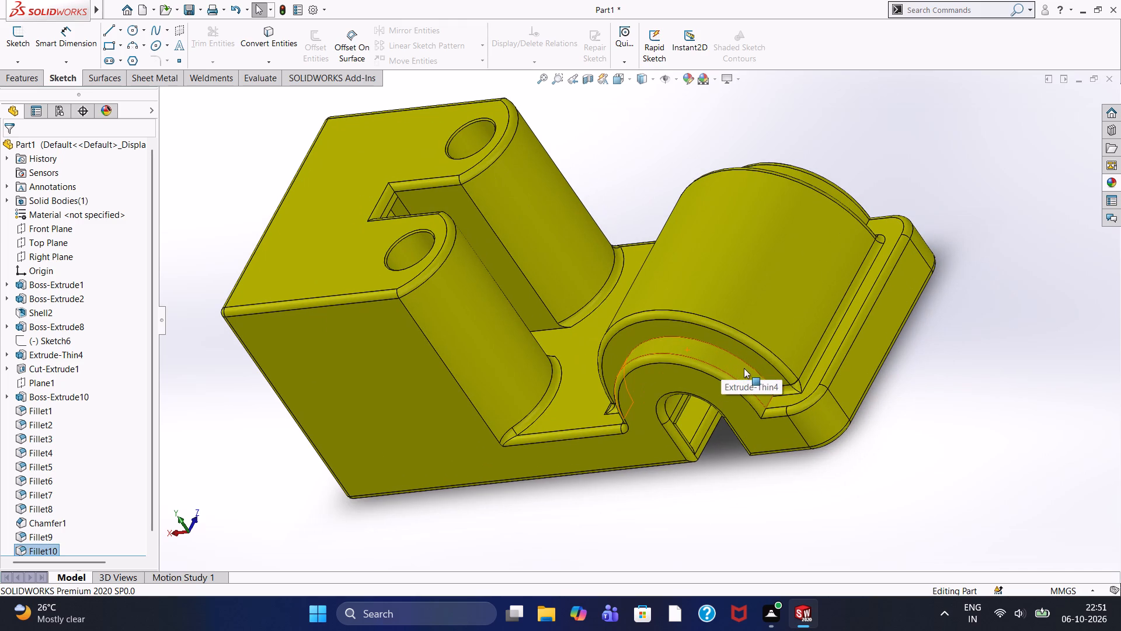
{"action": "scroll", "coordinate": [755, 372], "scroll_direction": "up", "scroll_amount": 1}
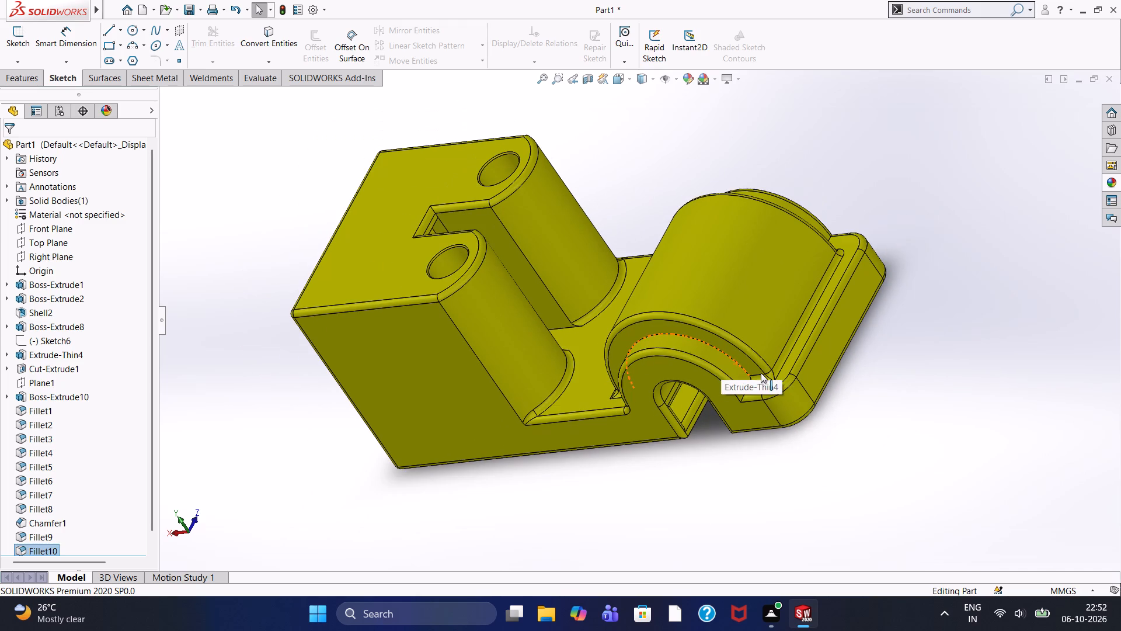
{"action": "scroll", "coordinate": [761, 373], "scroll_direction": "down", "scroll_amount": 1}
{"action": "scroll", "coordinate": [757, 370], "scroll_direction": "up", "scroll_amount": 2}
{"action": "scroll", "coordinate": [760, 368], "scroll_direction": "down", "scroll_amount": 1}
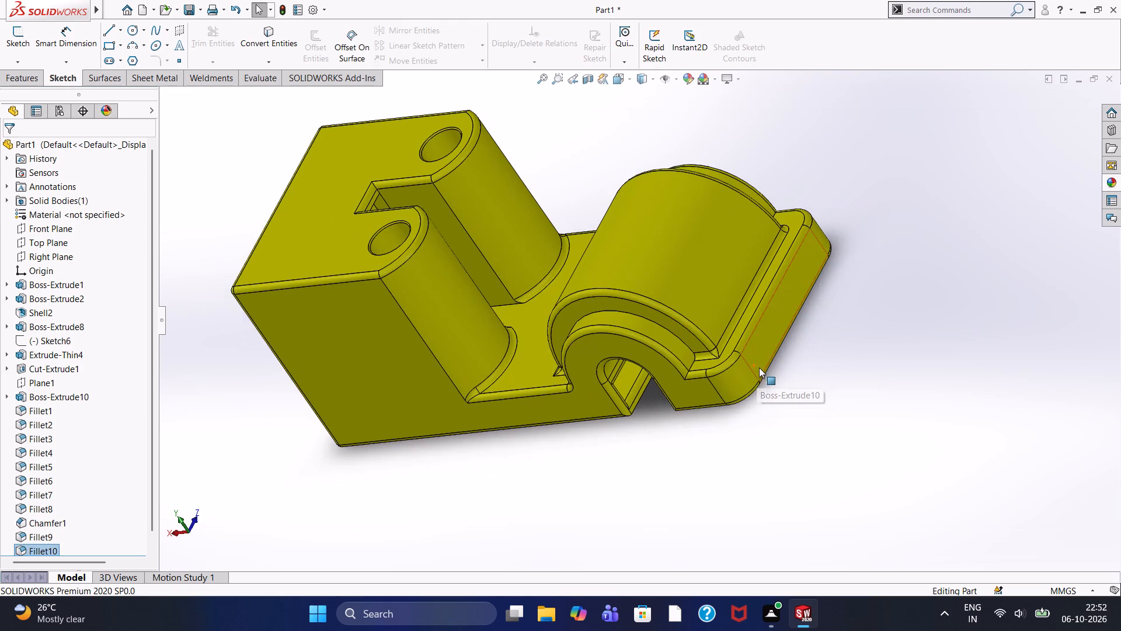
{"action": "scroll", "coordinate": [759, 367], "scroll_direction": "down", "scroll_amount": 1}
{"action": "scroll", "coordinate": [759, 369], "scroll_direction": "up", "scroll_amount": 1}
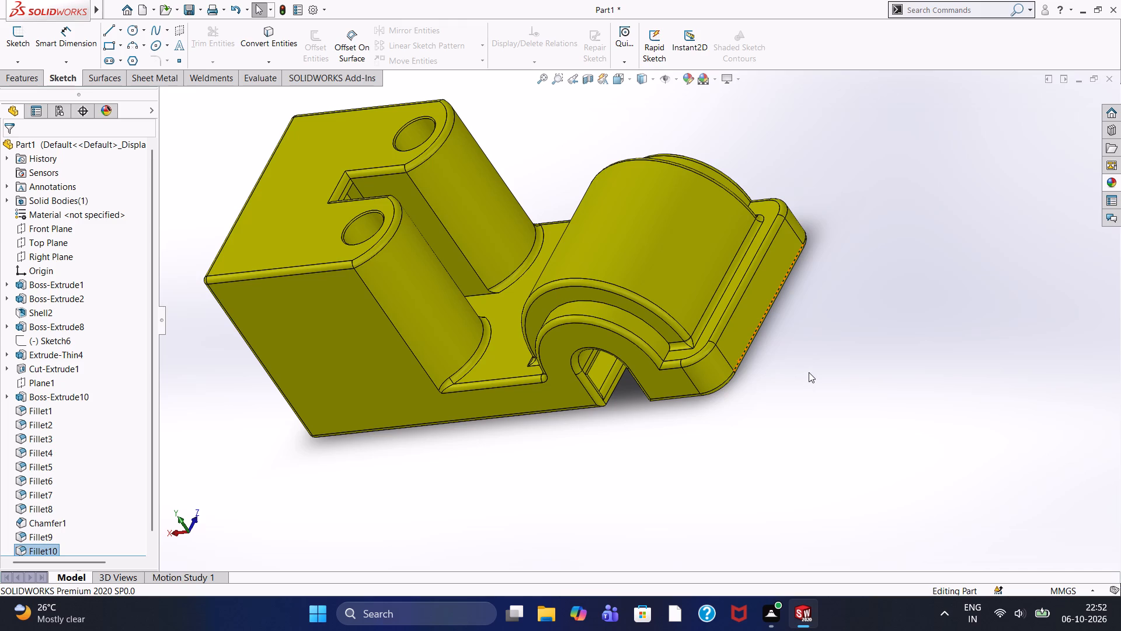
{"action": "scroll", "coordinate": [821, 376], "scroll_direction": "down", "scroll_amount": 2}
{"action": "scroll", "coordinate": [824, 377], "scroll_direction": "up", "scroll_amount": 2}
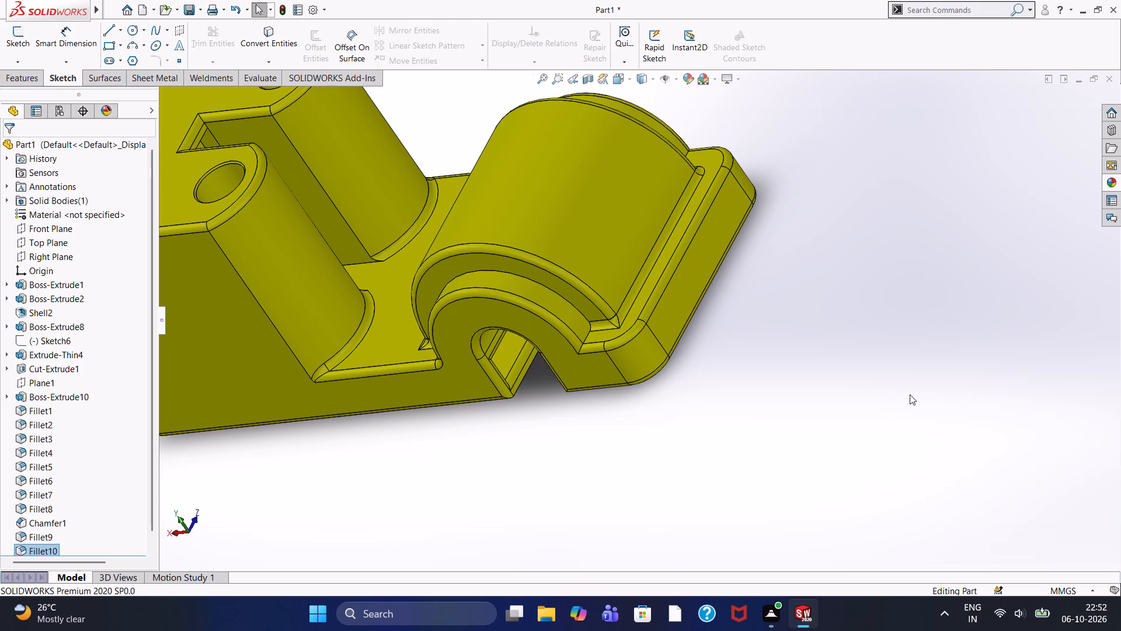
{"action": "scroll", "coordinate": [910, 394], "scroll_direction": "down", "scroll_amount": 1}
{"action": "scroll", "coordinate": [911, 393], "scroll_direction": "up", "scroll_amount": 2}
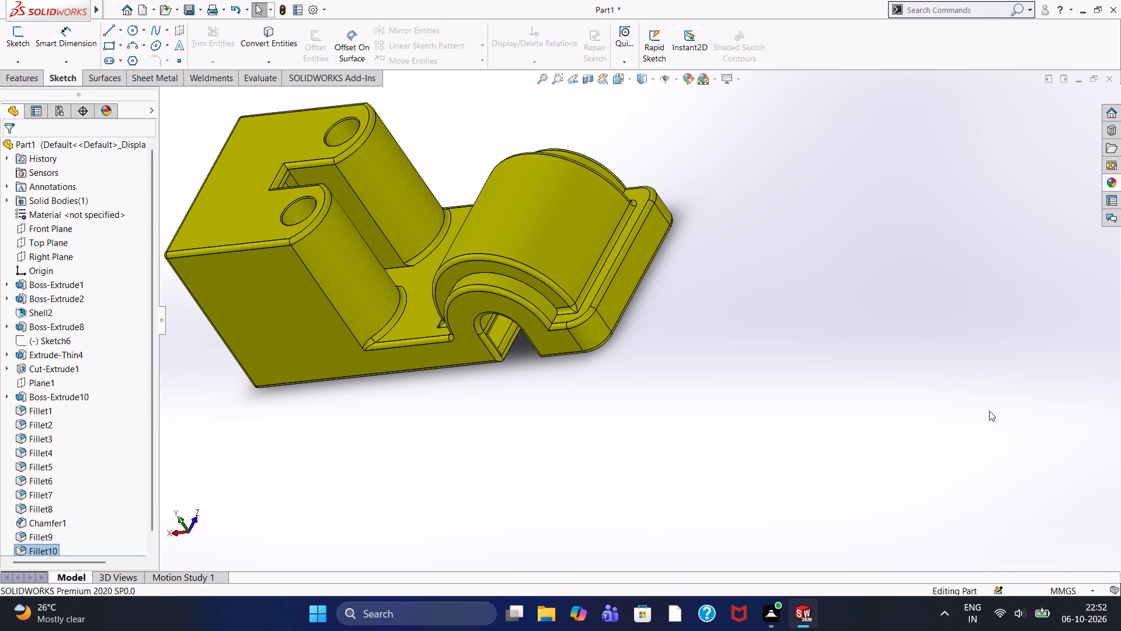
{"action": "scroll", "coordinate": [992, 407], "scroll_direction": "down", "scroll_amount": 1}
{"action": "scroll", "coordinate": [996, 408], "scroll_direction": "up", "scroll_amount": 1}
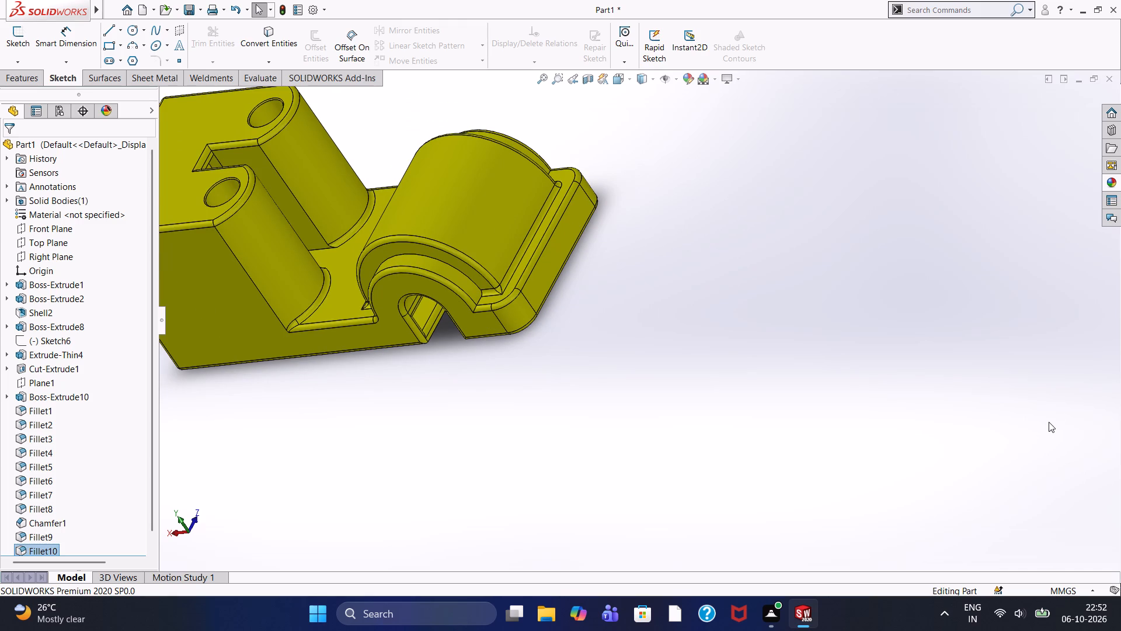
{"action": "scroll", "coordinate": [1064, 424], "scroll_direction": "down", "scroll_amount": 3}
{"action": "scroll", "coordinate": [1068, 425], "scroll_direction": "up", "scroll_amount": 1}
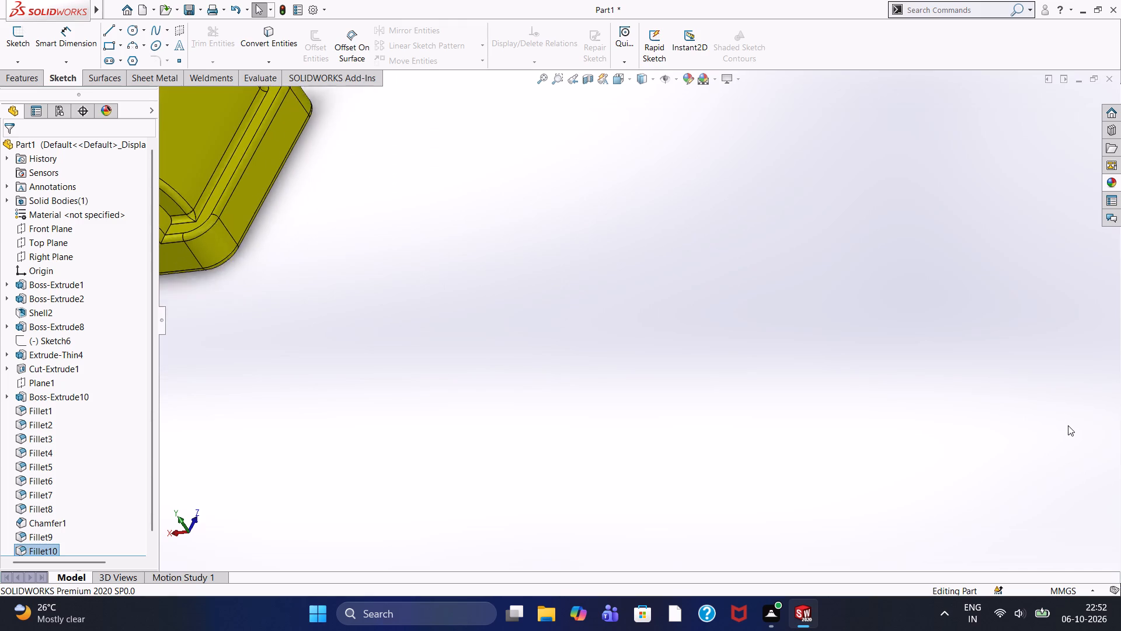
Examine the half-round boss's arched opening, its inner faces and the adjoining rounded base-plate corner up close.
{"action": "scroll", "coordinate": [1068, 425], "scroll_direction": "up", "scroll_amount": 6}
{"action": "scroll", "coordinate": [903, 391], "scroll_direction": "up", "scroll_amount": 2}
{"action": "middle_click", "coordinate": [638, 279]}
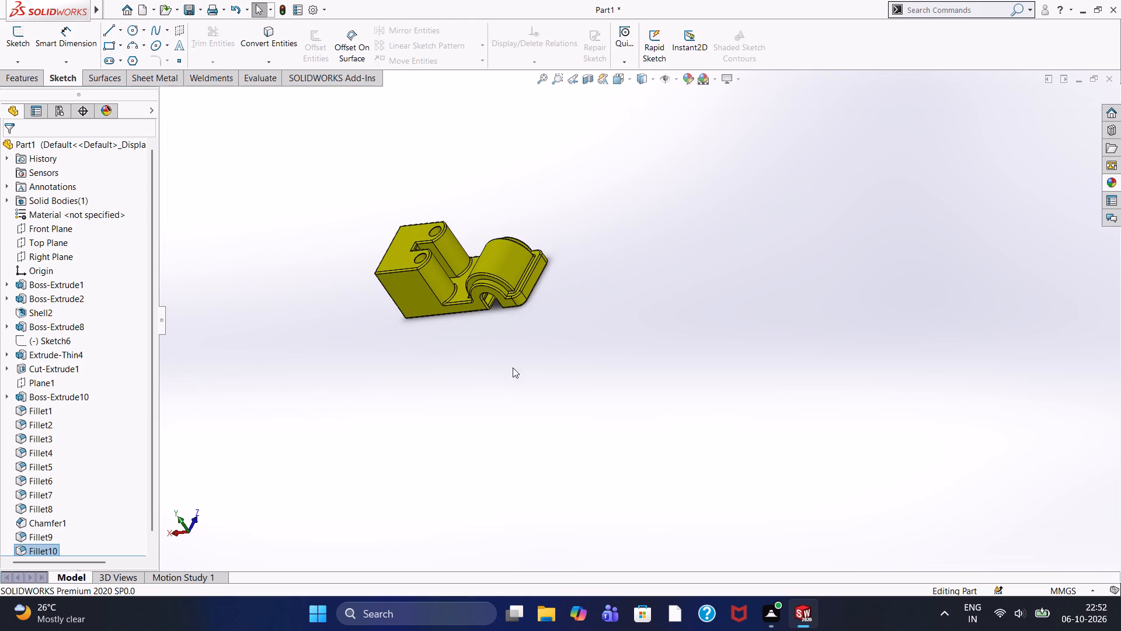
{"action": "middle_click_drag", "start_coordinate": [481, 360], "coordinate": [535, 317]}
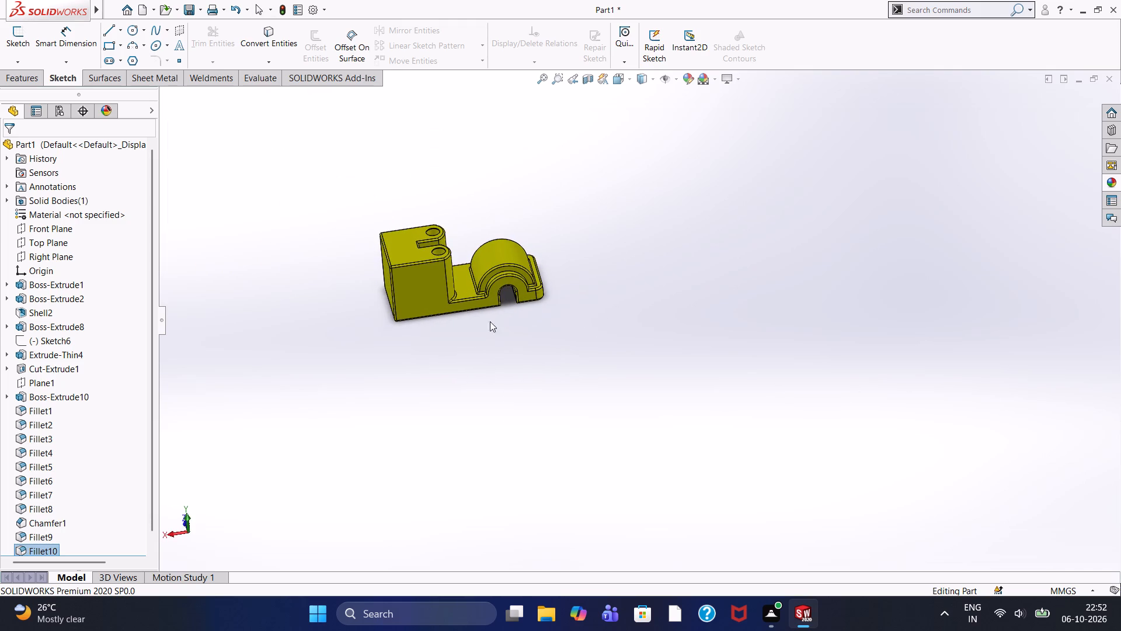
{"action": "scroll", "coordinate": [522, 267], "scroll_direction": "down", "scroll_amount": 7}
{"action": "scroll", "coordinate": [612, 429], "scroll_direction": "down", "scroll_amount": 1}
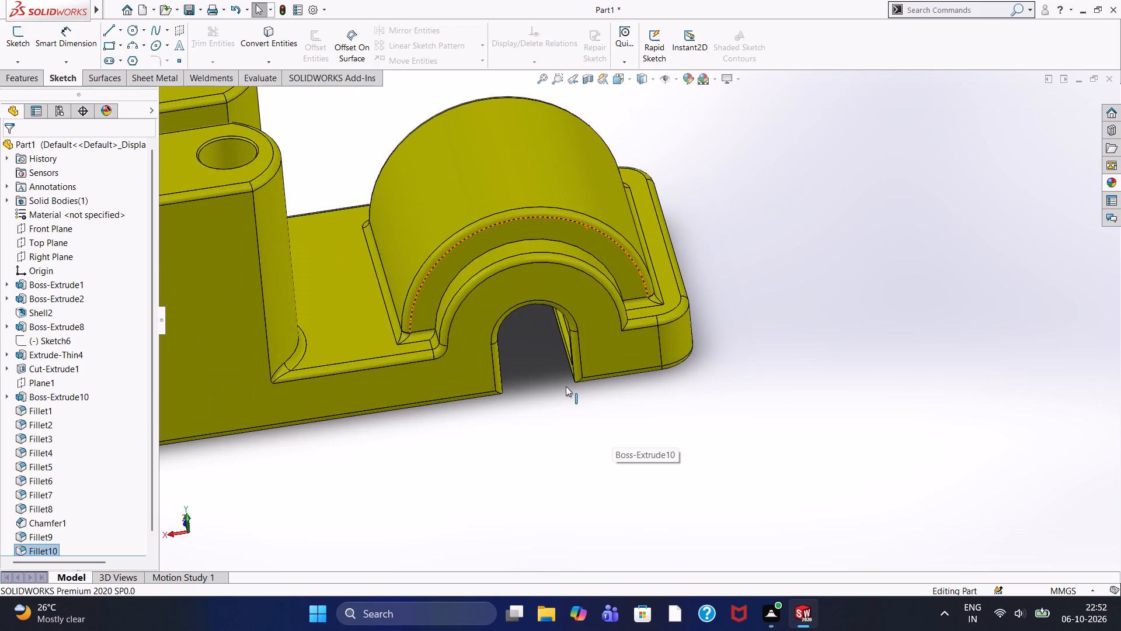
{"action": "middle_click_drag", "start_coordinate": [568, 385], "coordinate": [608, 328]}
{"action": "scroll", "coordinate": [592, 337], "scroll_direction": "down", "scroll_amount": 8}
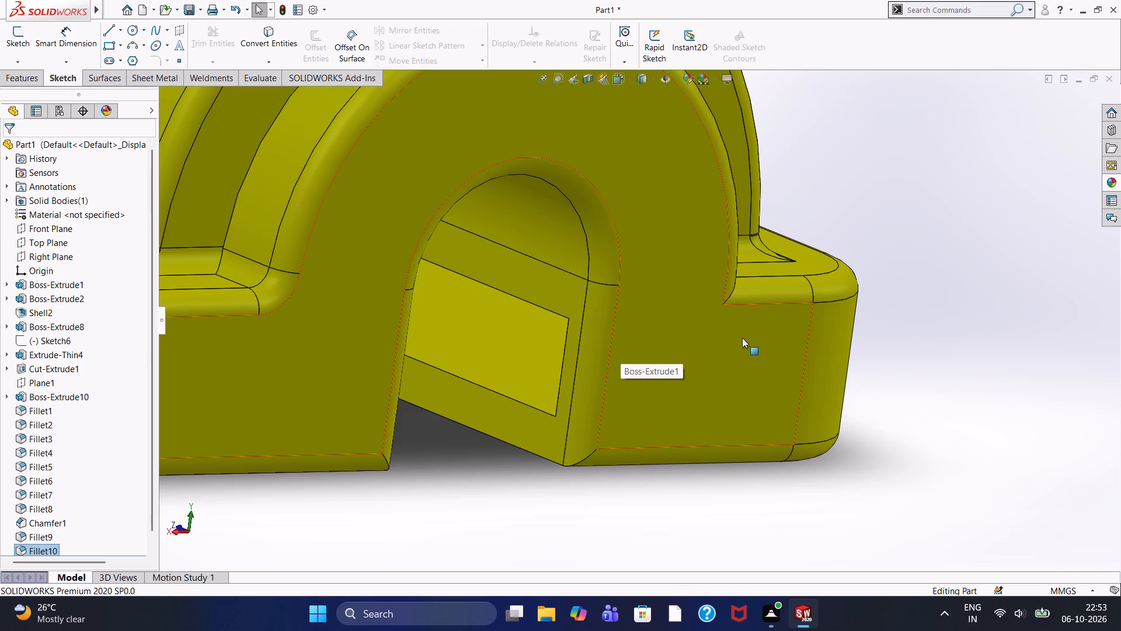
{"action": "scroll", "coordinate": [756, 334], "scroll_direction": "down", "scroll_amount": 2}
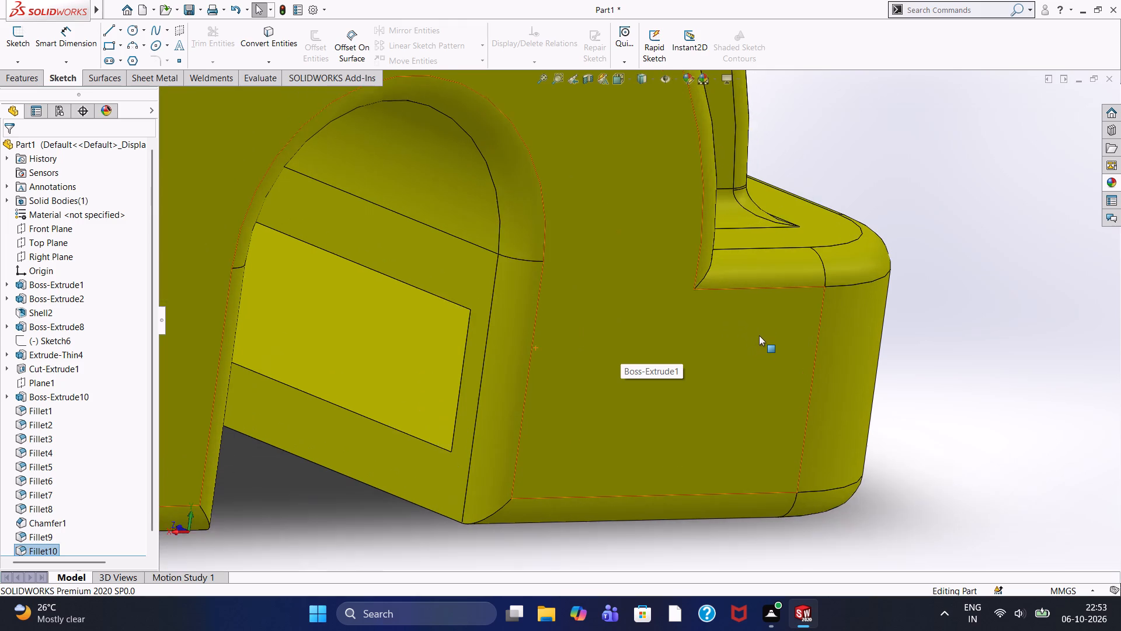
{"action": "scroll", "coordinate": [759, 335], "scroll_direction": "down", "scroll_amount": 1}
{"action": "scroll", "coordinate": [763, 334], "scroll_direction": "up", "scroll_amount": 2}
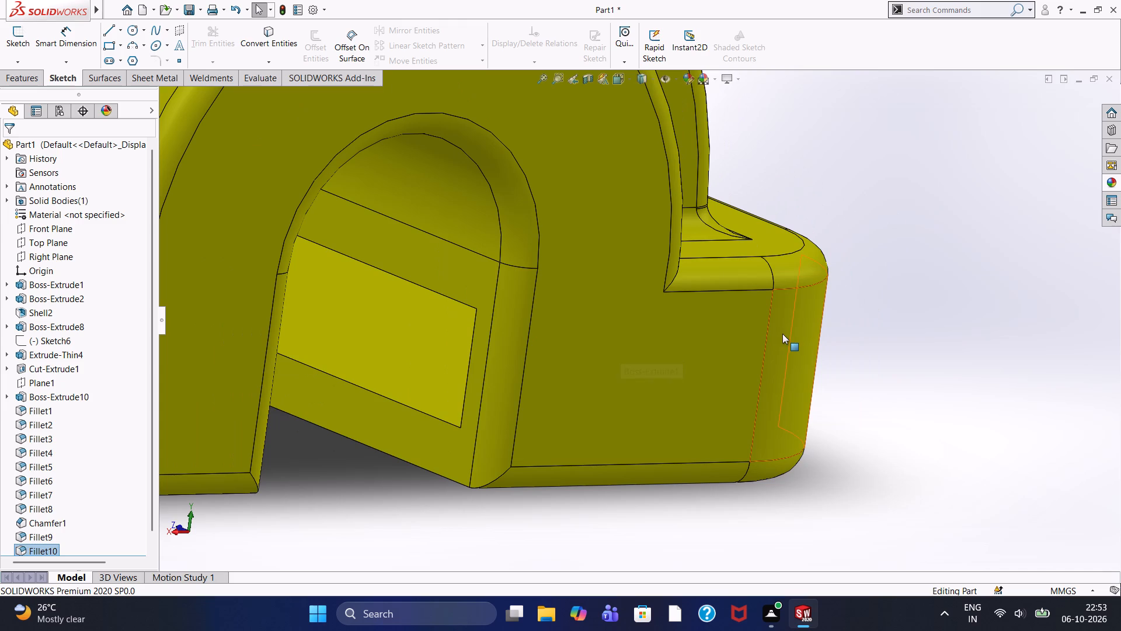
{"action": "scroll", "coordinate": [809, 334], "scroll_direction": "down", "scroll_amount": 1}
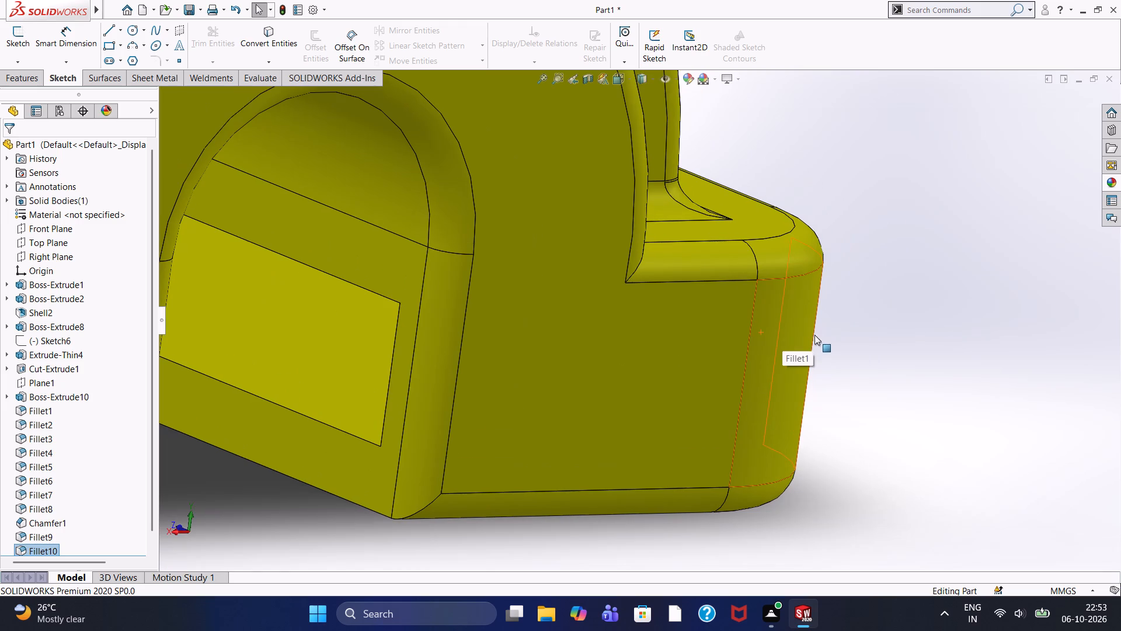
{"action": "scroll", "coordinate": [815, 335], "scroll_direction": "up", "scroll_amount": 4}
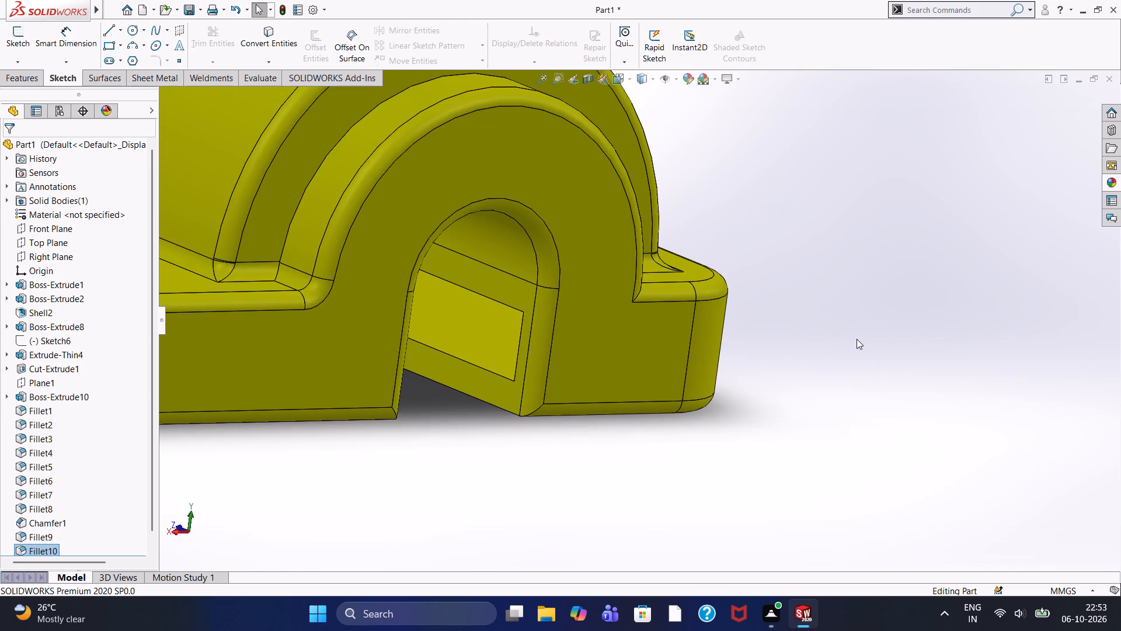
{"action": "scroll", "coordinate": [857, 339], "scroll_direction": "up", "scroll_amount": 1}
{"action": "scroll", "coordinate": [871, 339], "scroll_direction": "down", "scroll_amount": 1}
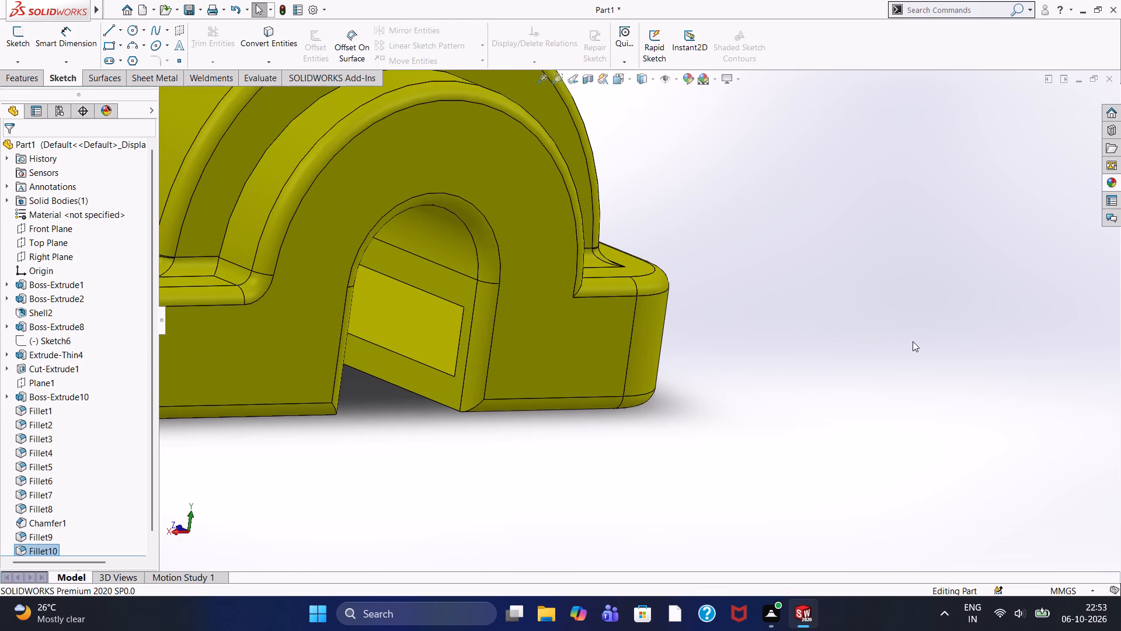
{"action": "scroll", "coordinate": [933, 342], "scroll_direction": "up", "scroll_amount": 1}
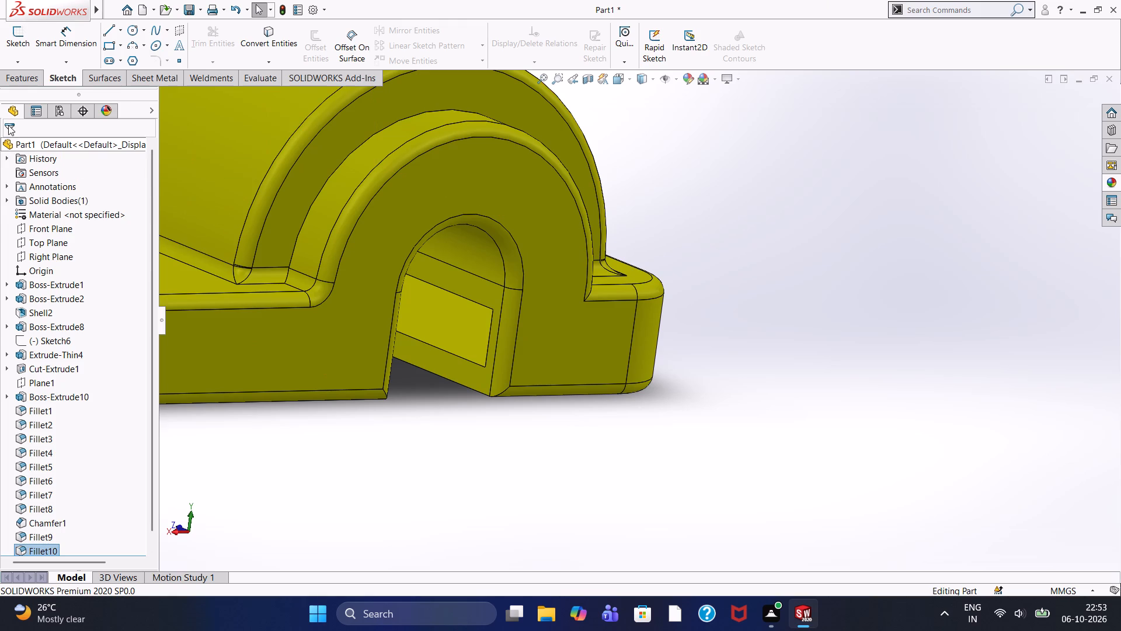
Fillet the four edges of the rectangular opening in the inner side wall of the half-round boss's arched passage with a 2 mm radius.
{"action": "left_click", "coordinate": [29, 81]}
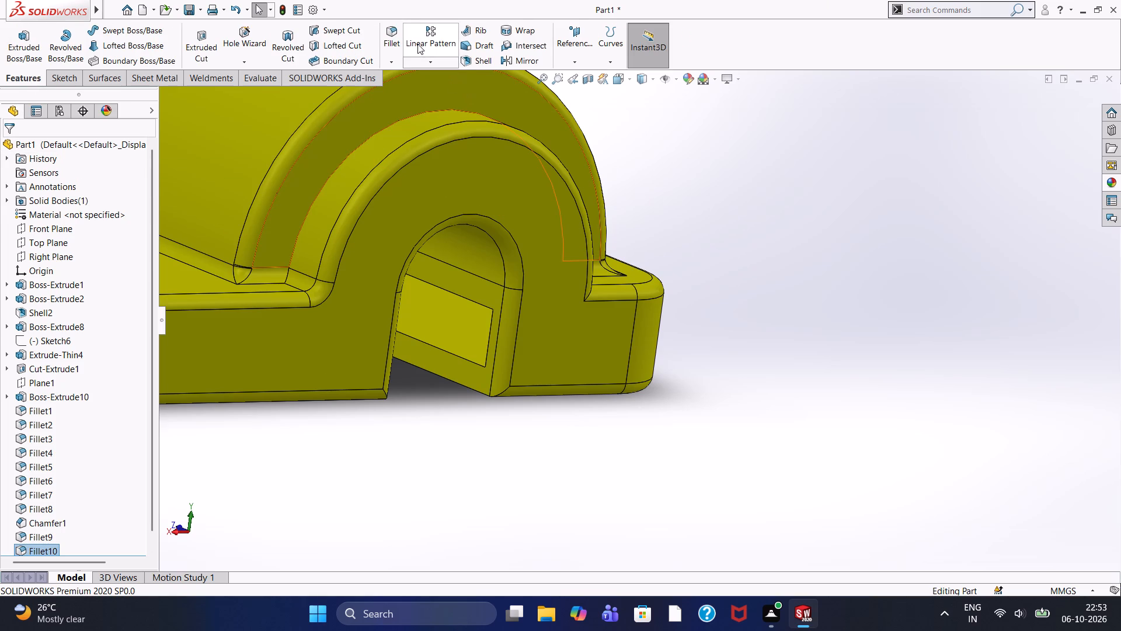
{"action": "left_click", "coordinate": [394, 39]}
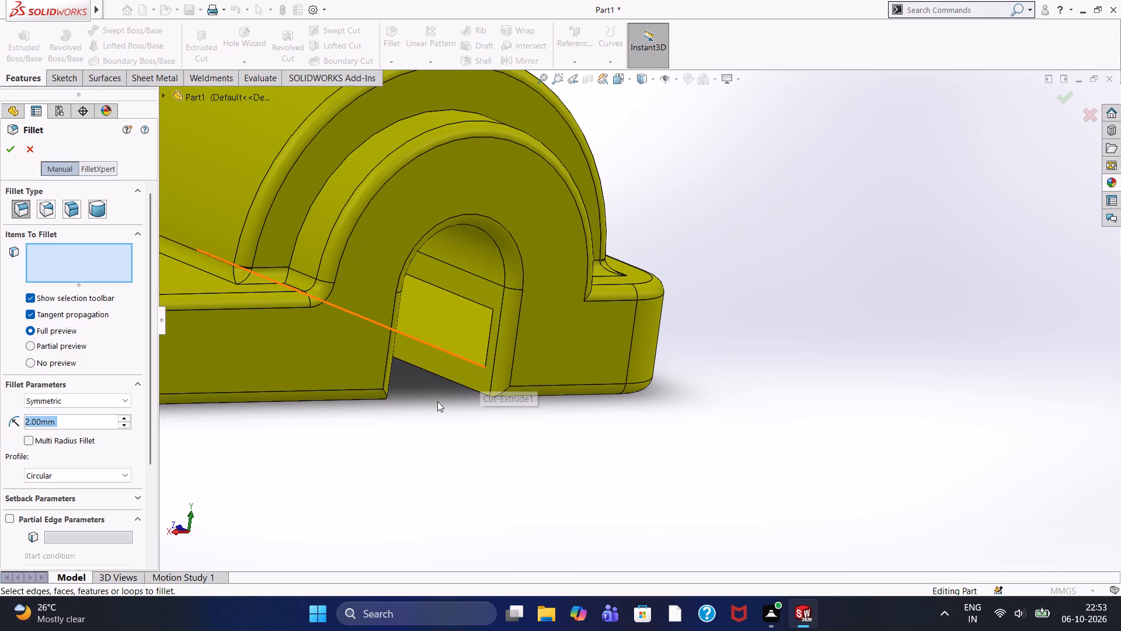
{"action": "scroll", "coordinate": [437, 401], "scroll_direction": "down", "scroll_amount": 2}
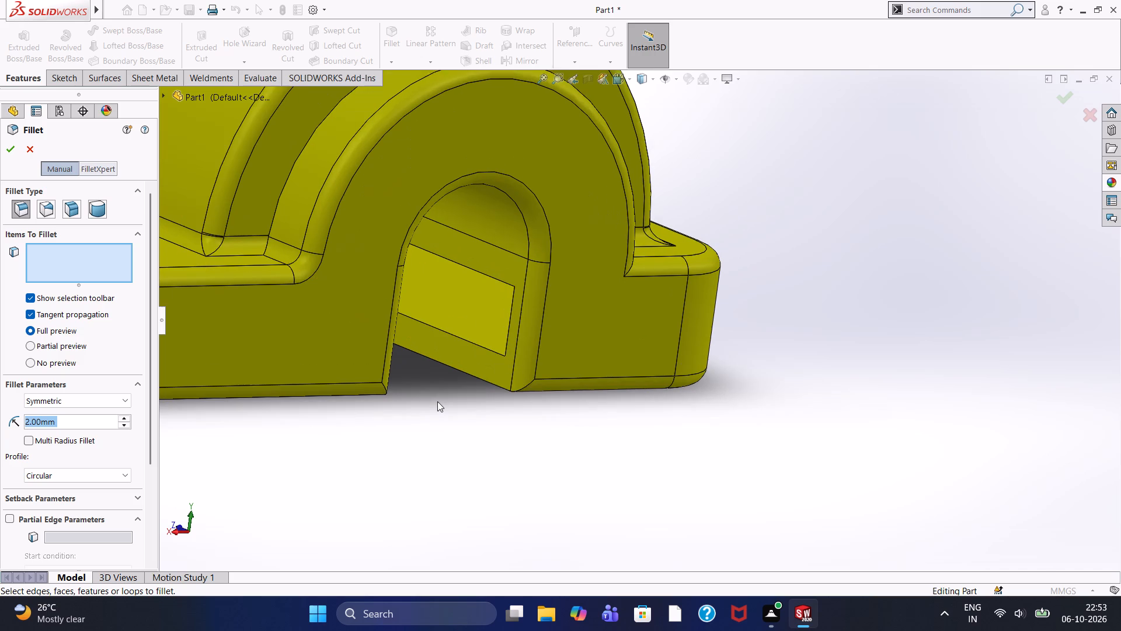
{"action": "scroll", "coordinate": [437, 401], "scroll_direction": "up", "scroll_amount": 1}
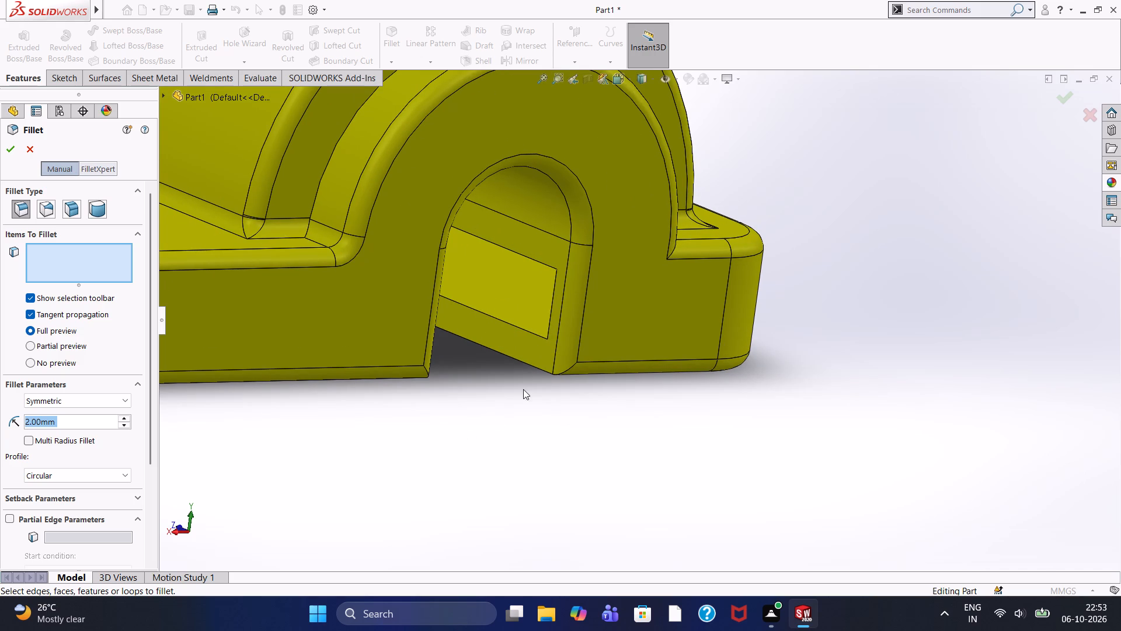
{"action": "scroll", "coordinate": [516, 389], "scroll_direction": "up", "scroll_amount": 2}
{"action": "middle_click_drag", "start_coordinate": [532, 387], "coordinate": [517, 381]}
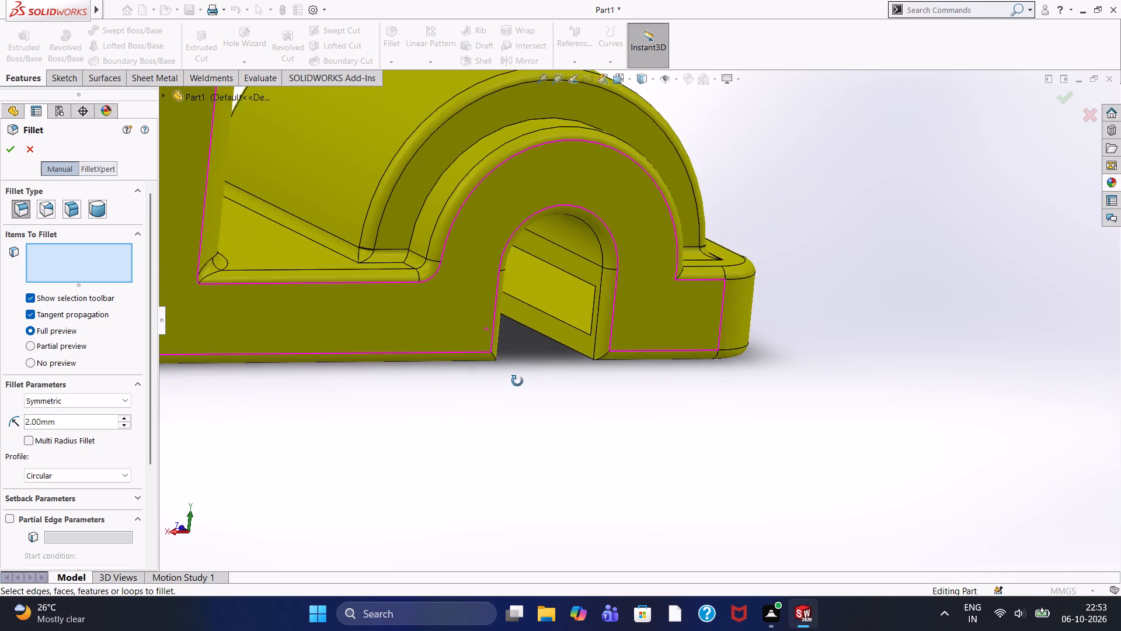
{"action": "middle_click_drag", "start_coordinate": [517, 381], "coordinate": [500, 355]}
{"action": "scroll", "coordinate": [545, 368], "scroll_direction": "down", "scroll_amount": 2}
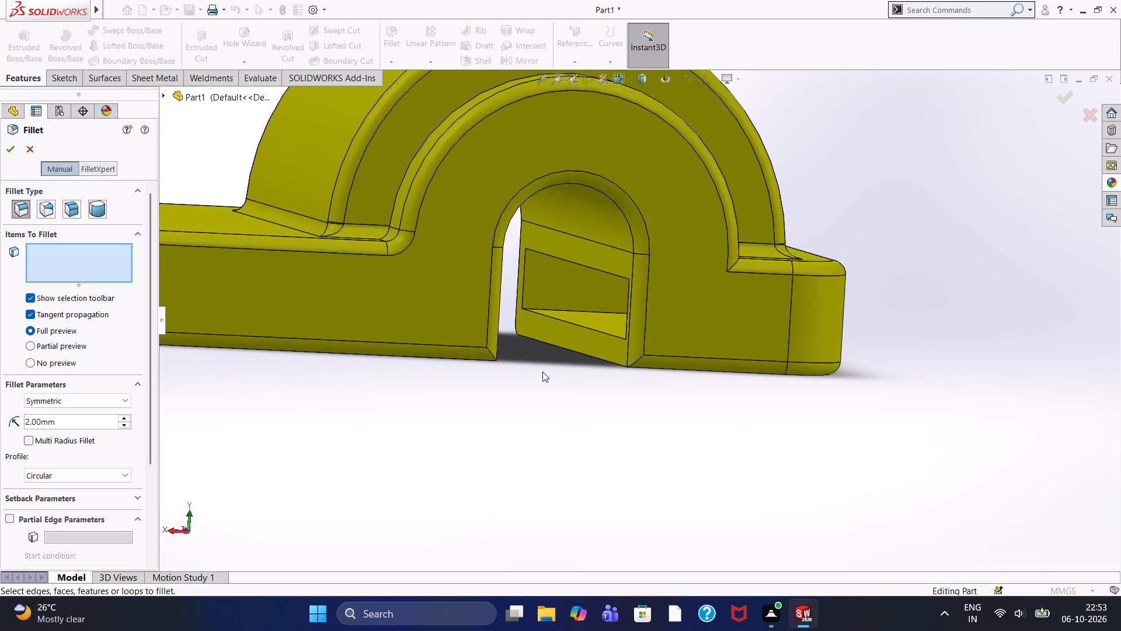
{"action": "middle_click_drag", "start_coordinate": [537, 392], "coordinate": [549, 400]}
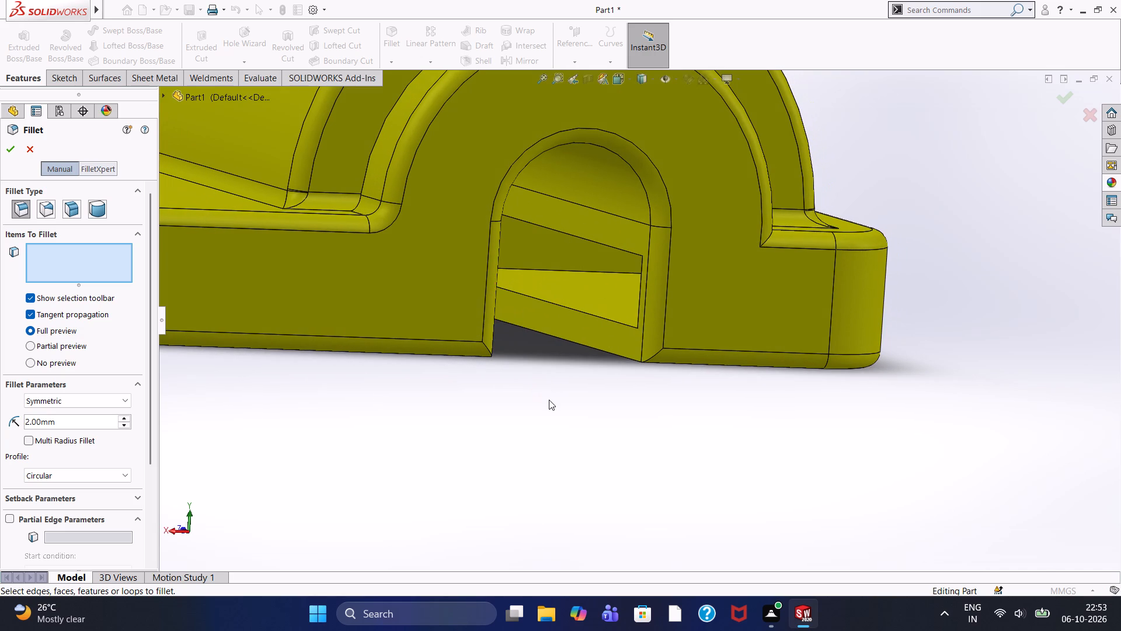
{"action": "scroll", "coordinate": [549, 400], "scroll_direction": "up", "scroll_amount": 2}
{"action": "scroll", "coordinate": [549, 400], "scroll_direction": "down", "scroll_amount": 1}
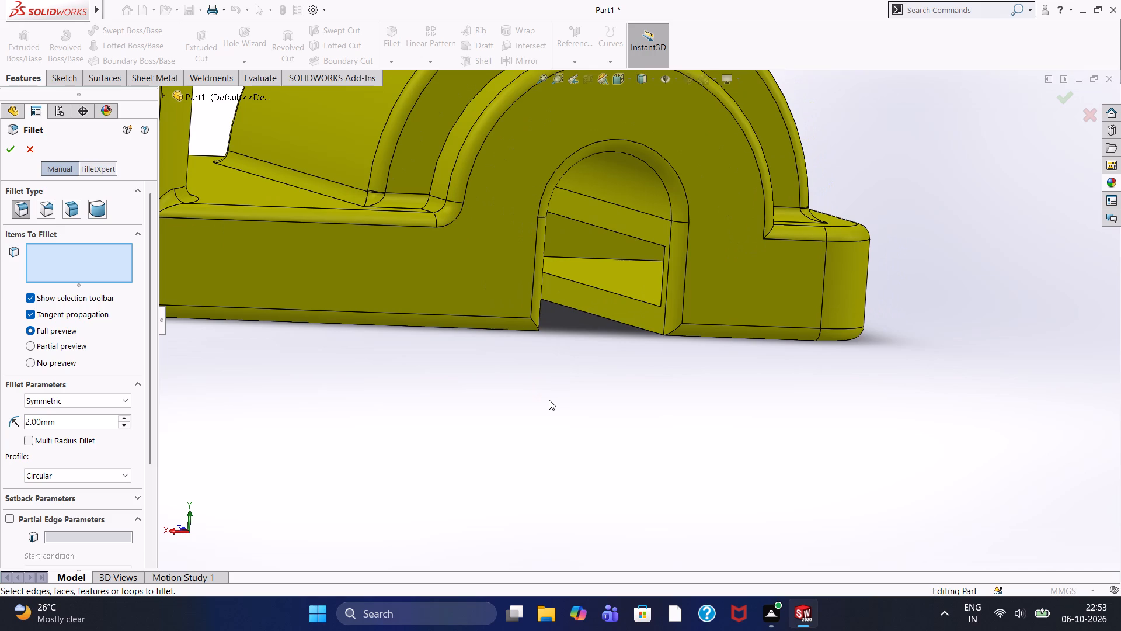
{"action": "scroll", "coordinate": [549, 400], "scroll_direction": "down", "scroll_amount": 1}
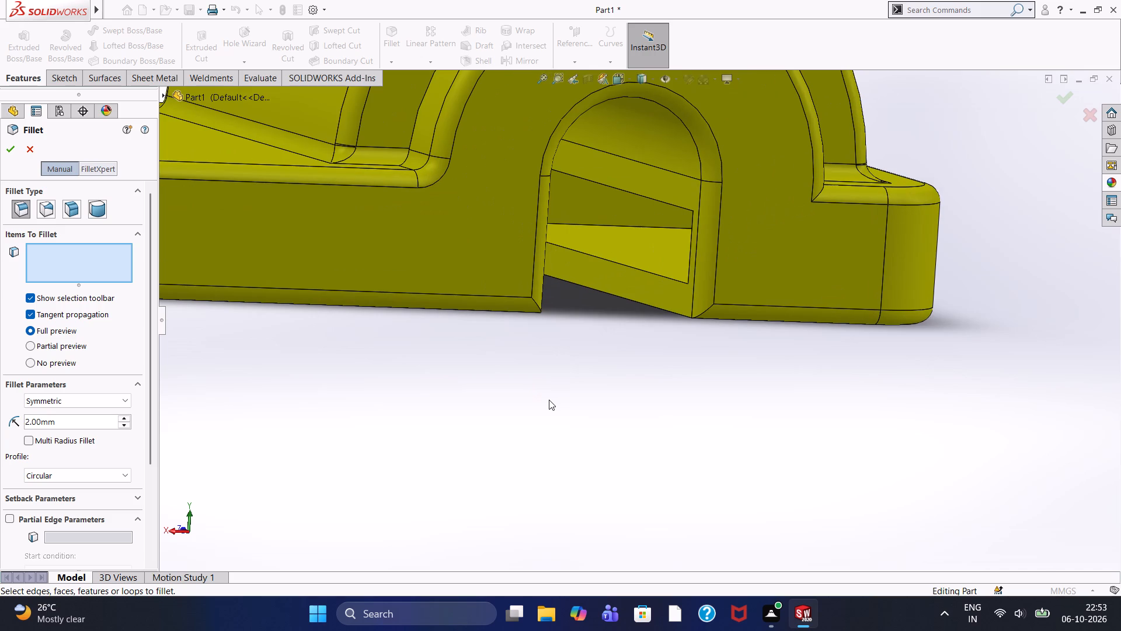
{"action": "scroll", "coordinate": [549, 400], "scroll_direction": "up", "scroll_amount": 1}
{"action": "scroll", "coordinate": [549, 400], "scroll_direction": "down", "scroll_amount": 1}
{"action": "scroll", "coordinate": [632, 294], "scroll_direction": "down", "scroll_amount": 4}
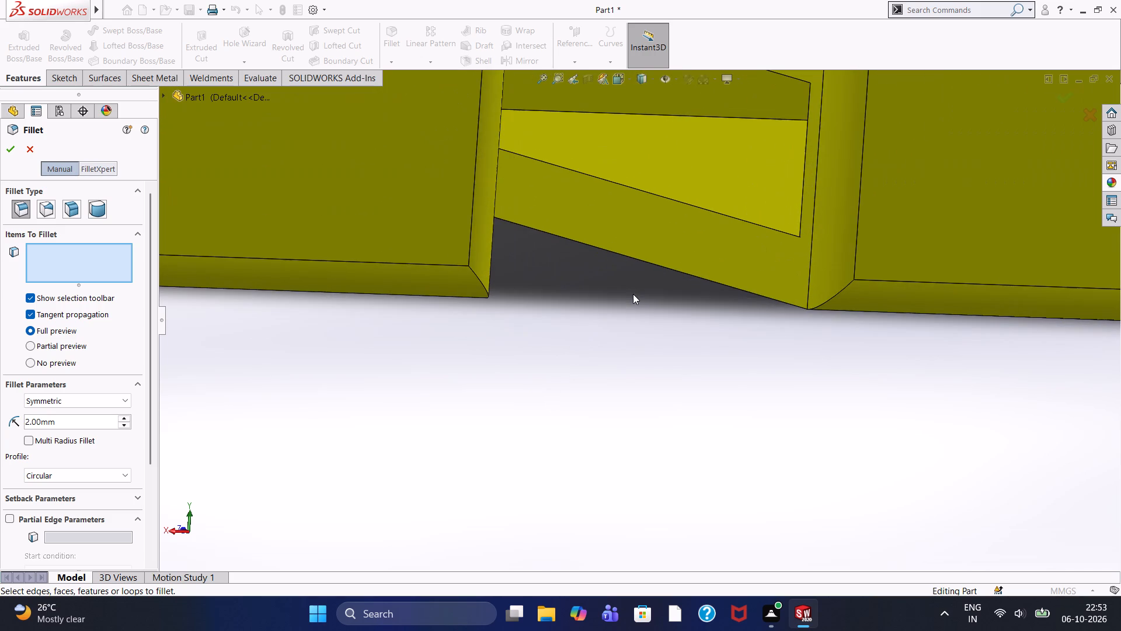
{"action": "scroll", "coordinate": [633, 294], "scroll_direction": "up", "scroll_amount": 3}
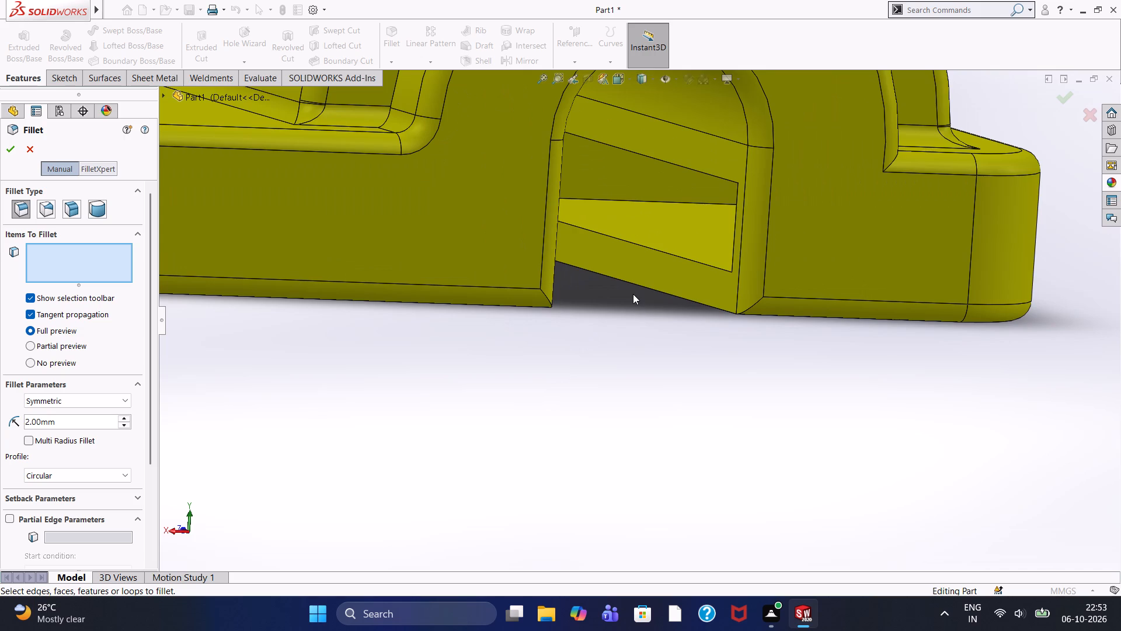
{"action": "scroll", "coordinate": [633, 294], "scroll_direction": "down", "scroll_amount": 1}
{"action": "scroll", "coordinate": [633, 294], "scroll_direction": "up", "scroll_amount": 1}
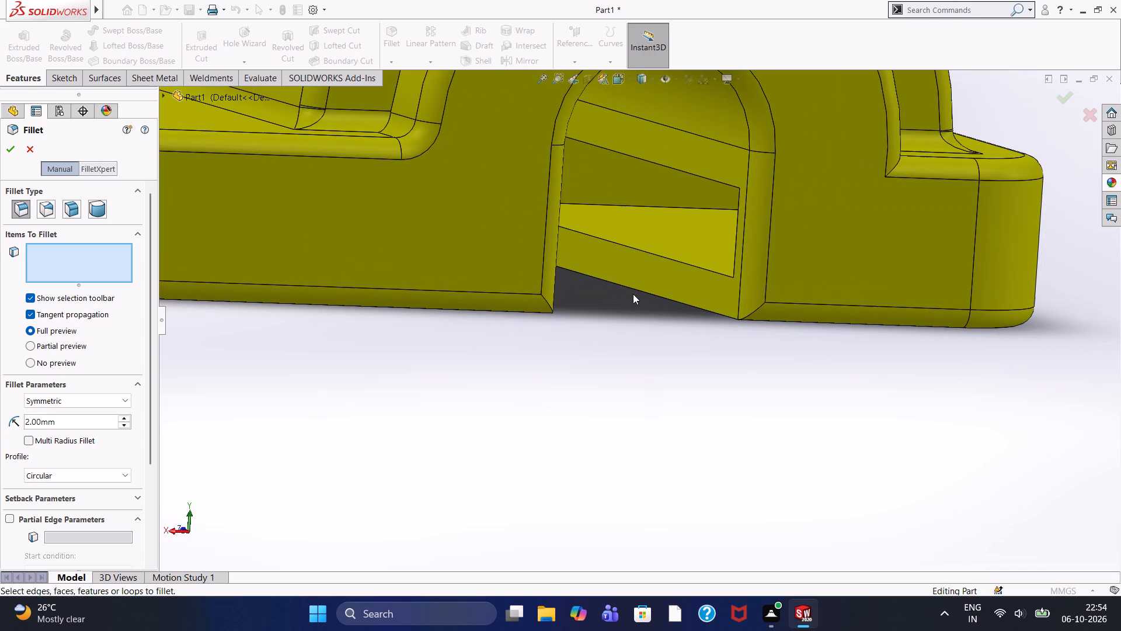
{"action": "scroll", "coordinate": [633, 294], "scroll_direction": "down", "scroll_amount": 2}
{"action": "scroll", "coordinate": [633, 294], "scroll_direction": "up", "scroll_amount": 2}
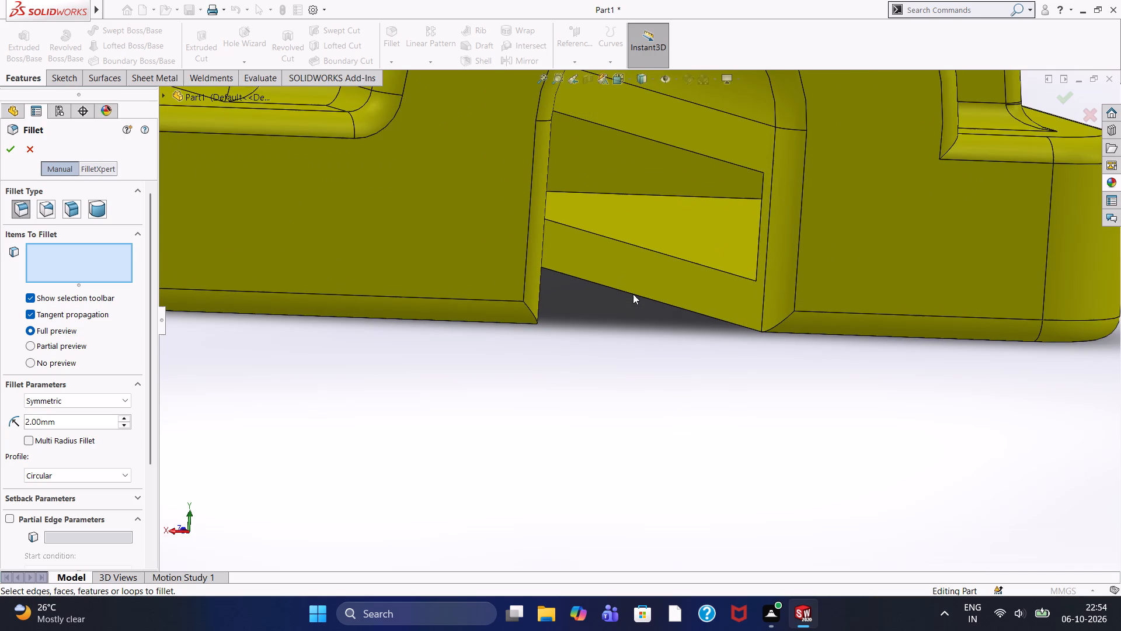
{"action": "scroll", "coordinate": [633, 294], "scroll_direction": "down", "scroll_amount": 1}
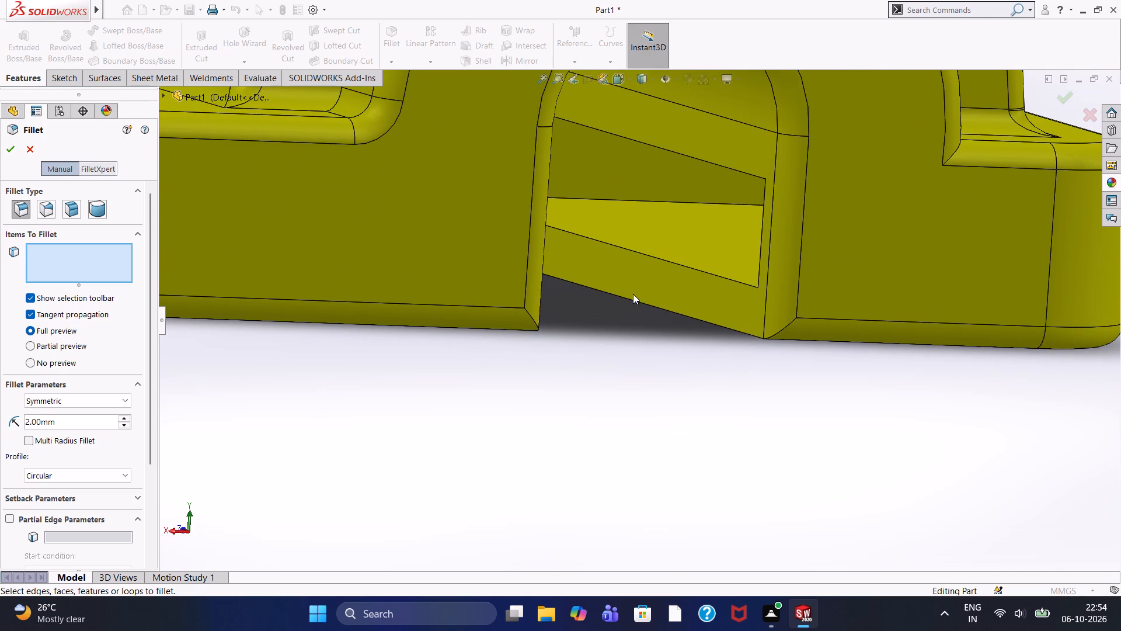
{"action": "scroll", "coordinate": [633, 294], "scroll_direction": "up", "scroll_amount": 2}
{"action": "scroll", "coordinate": [633, 294], "scroll_direction": "down", "scroll_amount": 4}
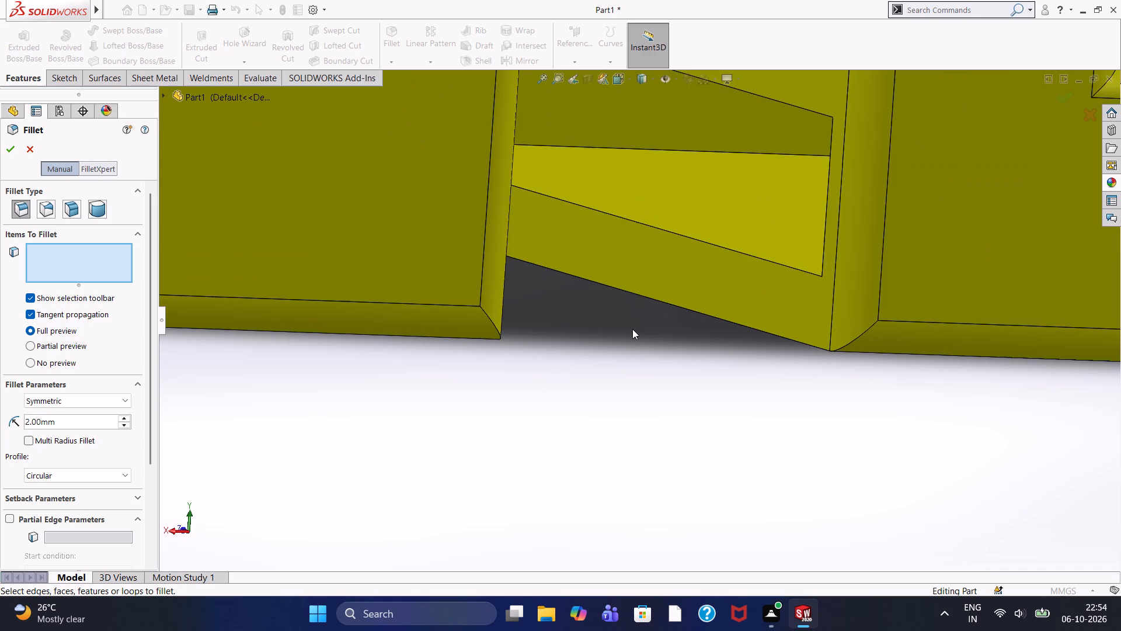
{"action": "middle_click_drag", "start_coordinate": [632, 329], "coordinate": [608, 343]}
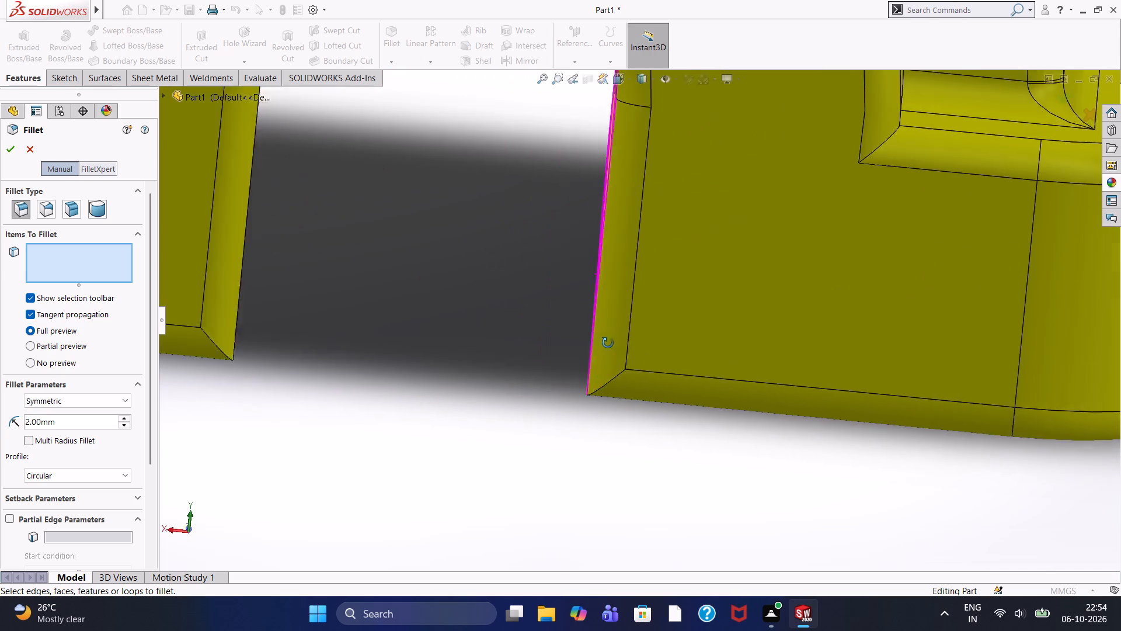
{"action": "middle_click_drag", "start_coordinate": [608, 343], "coordinate": [629, 359]}
{"action": "middle_click", "coordinate": [629, 359]}
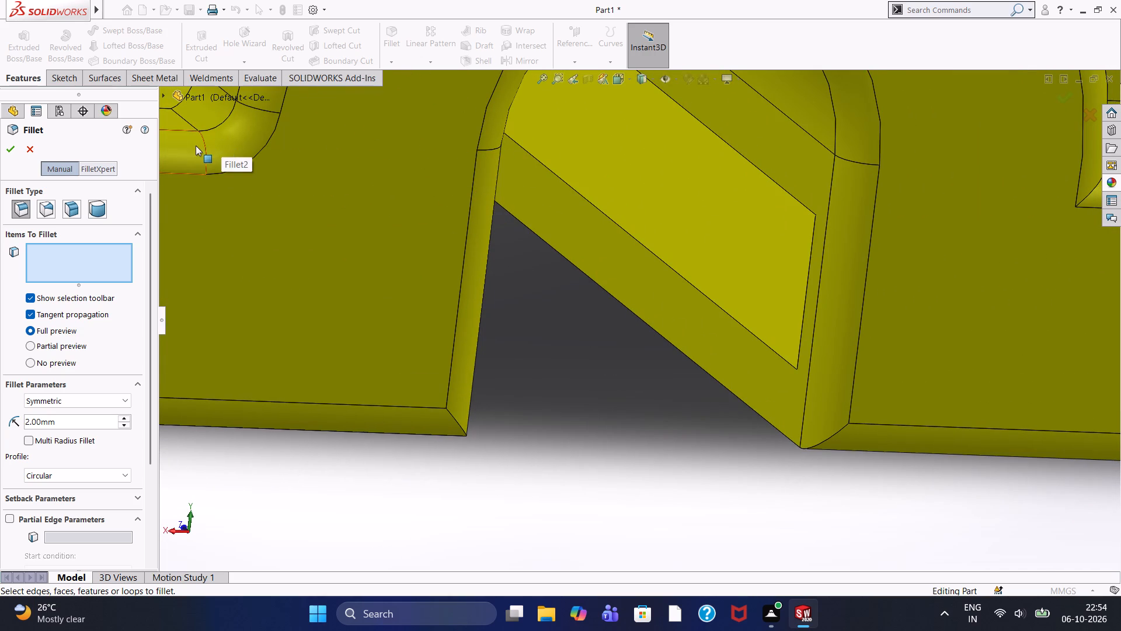
{"action": "left_click", "coordinate": [621, 226]}
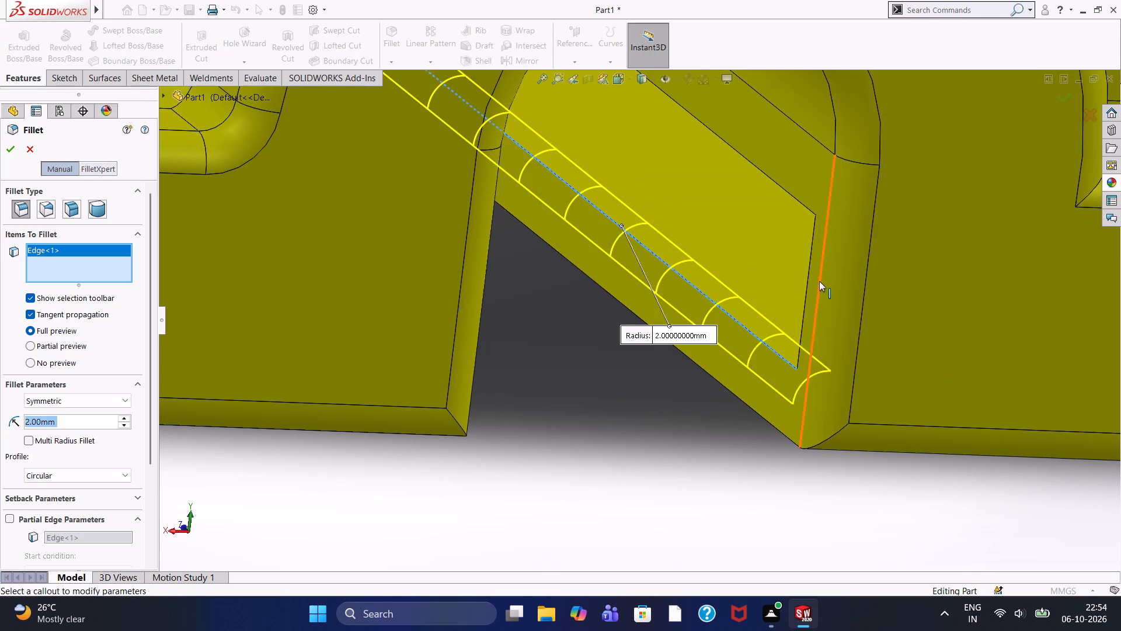
{"action": "left_click", "coordinate": [809, 283]}
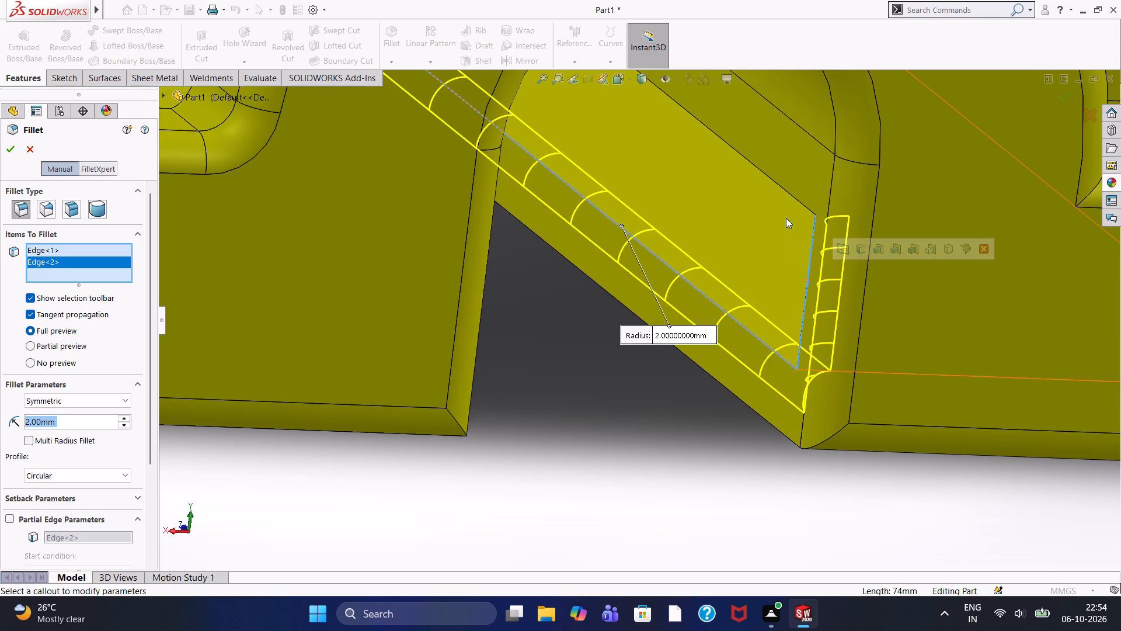
{"action": "left_click", "coordinate": [793, 196]}
{"action": "scroll", "coordinate": [756, 255], "scroll_direction": "up", "scroll_amount": 2}
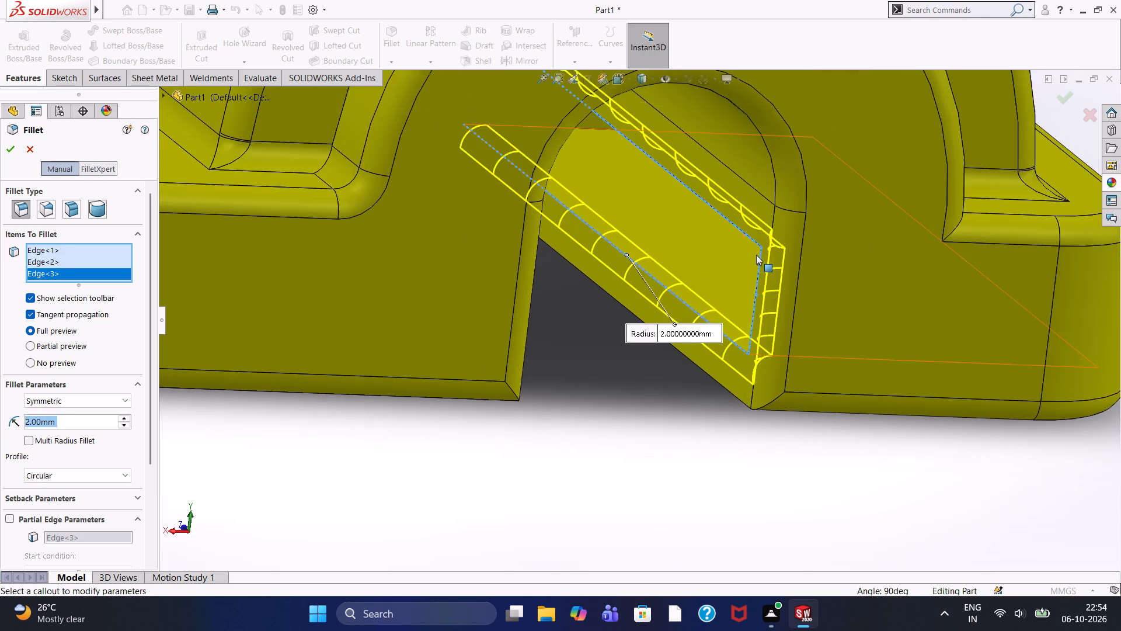
{"action": "scroll", "coordinate": [728, 272], "scroll_direction": "up", "scroll_amount": 7}
{"action": "middle_click_drag", "start_coordinate": [834, 351], "coordinate": [691, 474]}
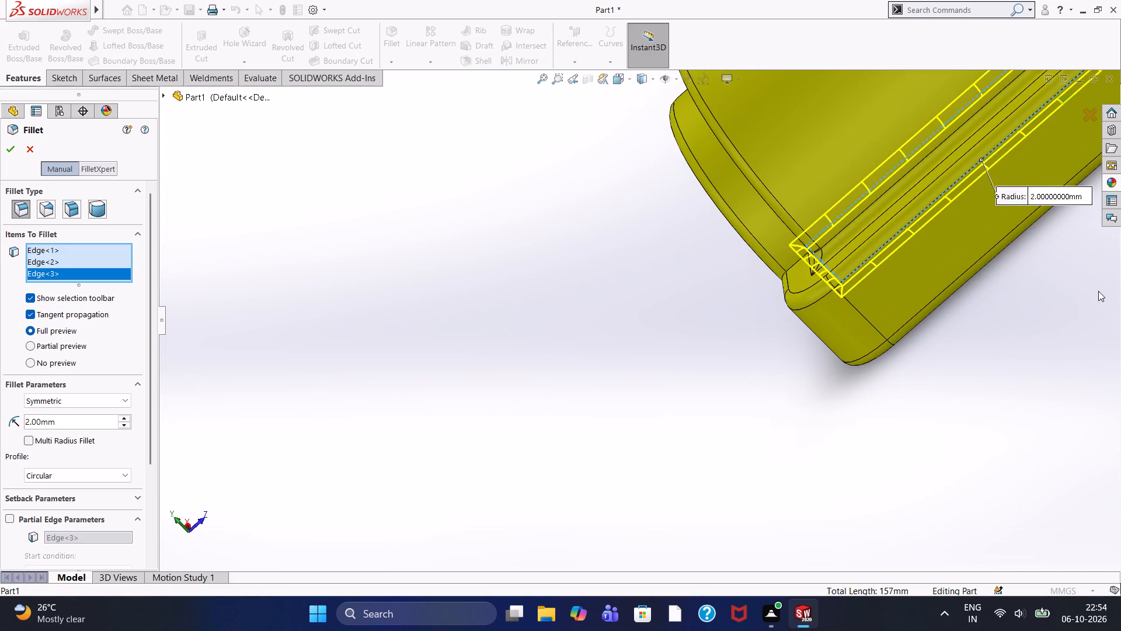
{"action": "scroll", "coordinate": [1082, 271], "scroll_direction": "up", "scroll_amount": 1}
{"action": "middle_click_drag", "start_coordinate": [1042, 252], "coordinate": [946, 439]}
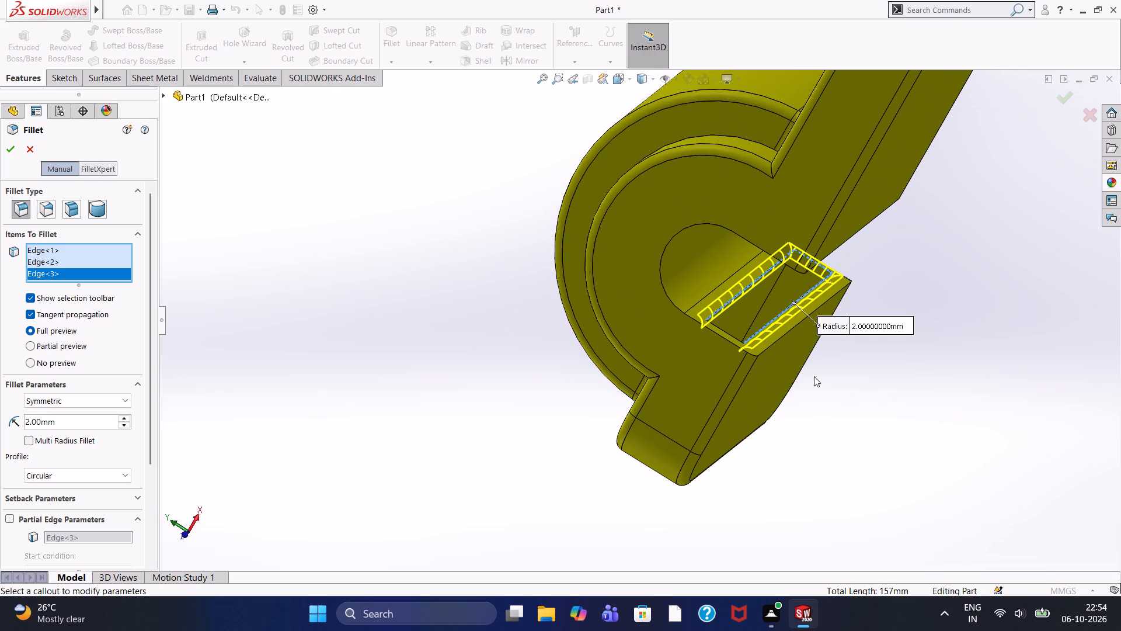
{"action": "middle_click_drag", "start_coordinate": [814, 376], "coordinate": [794, 487]}
{"action": "scroll", "coordinate": [671, 518], "scroll_direction": "up", "scroll_amount": 3}
{"action": "scroll", "coordinate": [660, 503], "scroll_direction": "down", "scroll_amount": 4}
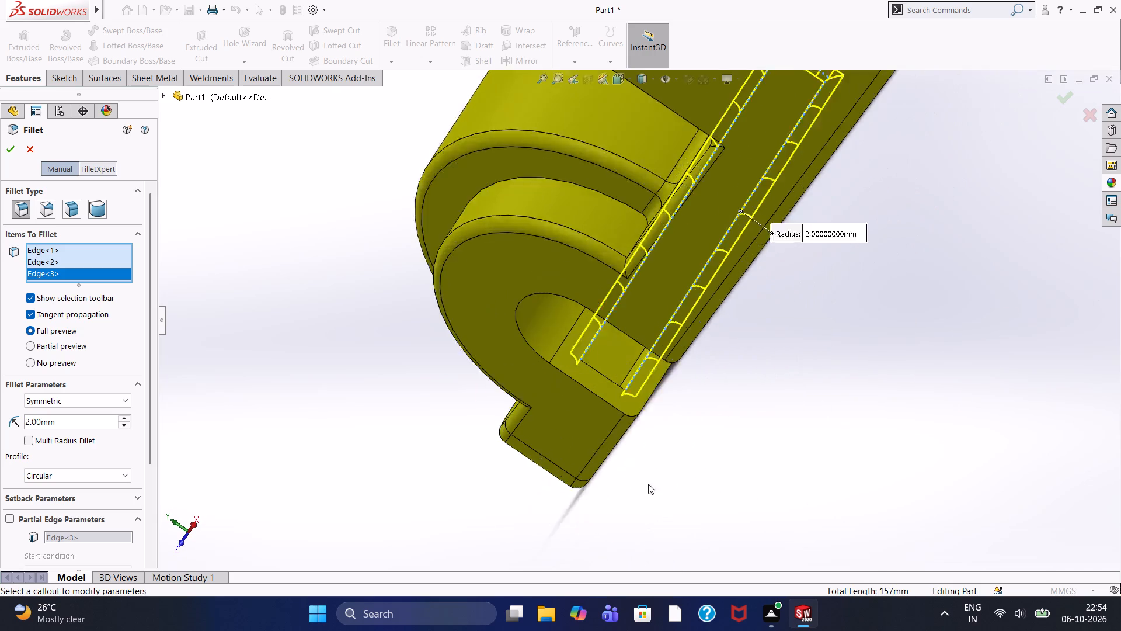
{"action": "scroll", "coordinate": [648, 484], "scroll_direction": "down", "scroll_amount": 3}
{"action": "scroll", "coordinate": [593, 297], "scroll_direction": "down", "scroll_amount": 1}
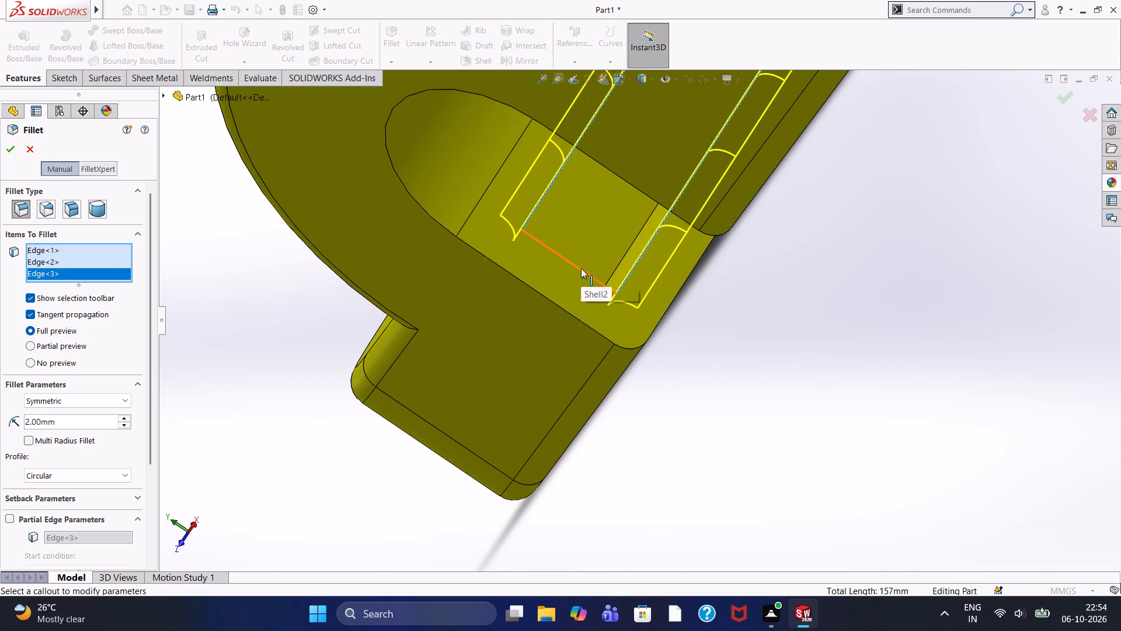
{"action": "left_click", "coordinate": [576, 269]}
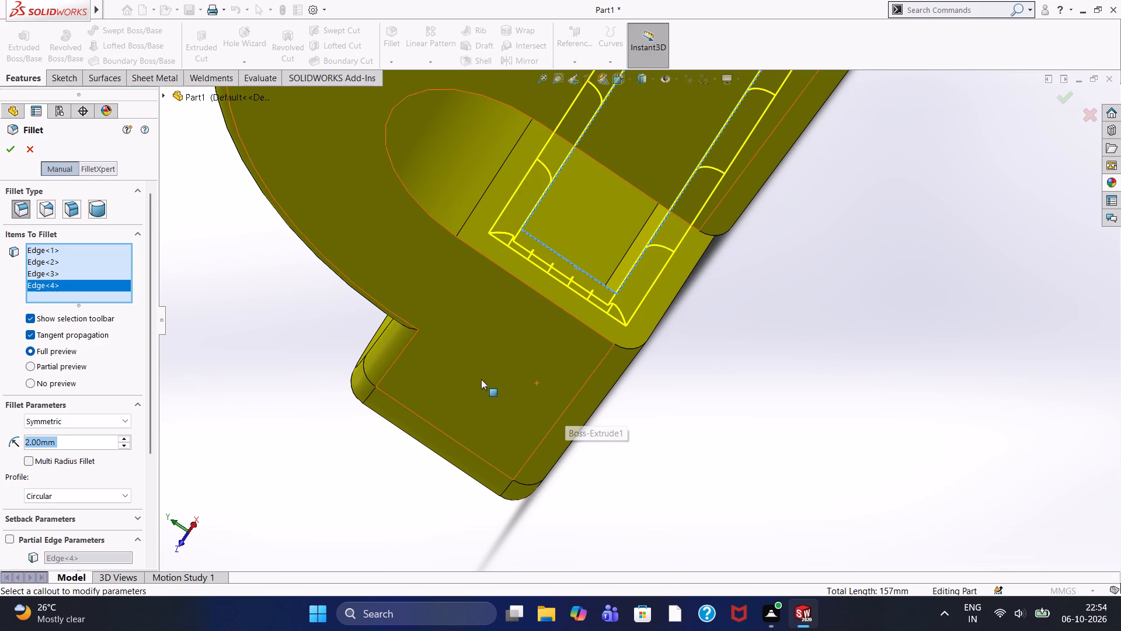
{"action": "left_click", "coordinate": [13, 150]}
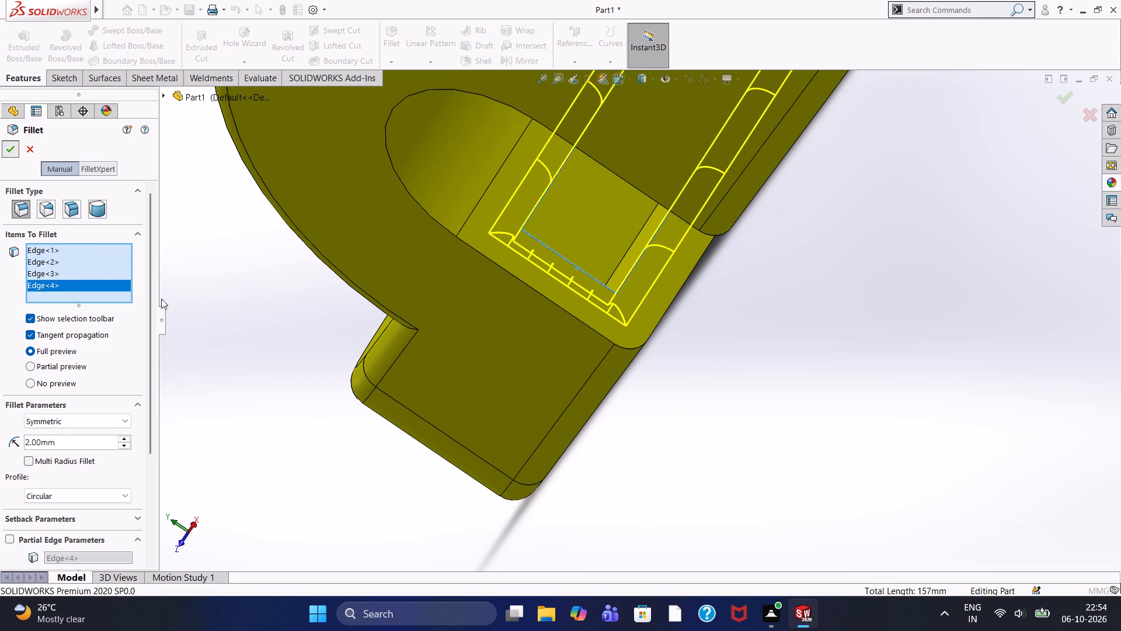
Fillet the six vertical edges of the two holed lugs and the slot between them, including its inner corners, with a 2 mm radius.
{"action": "middle_click_drag", "start_coordinate": [263, 323], "coordinate": [295, 288]}
{"action": "scroll", "coordinate": [434, 328], "scroll_direction": "up", "scroll_amount": 2}
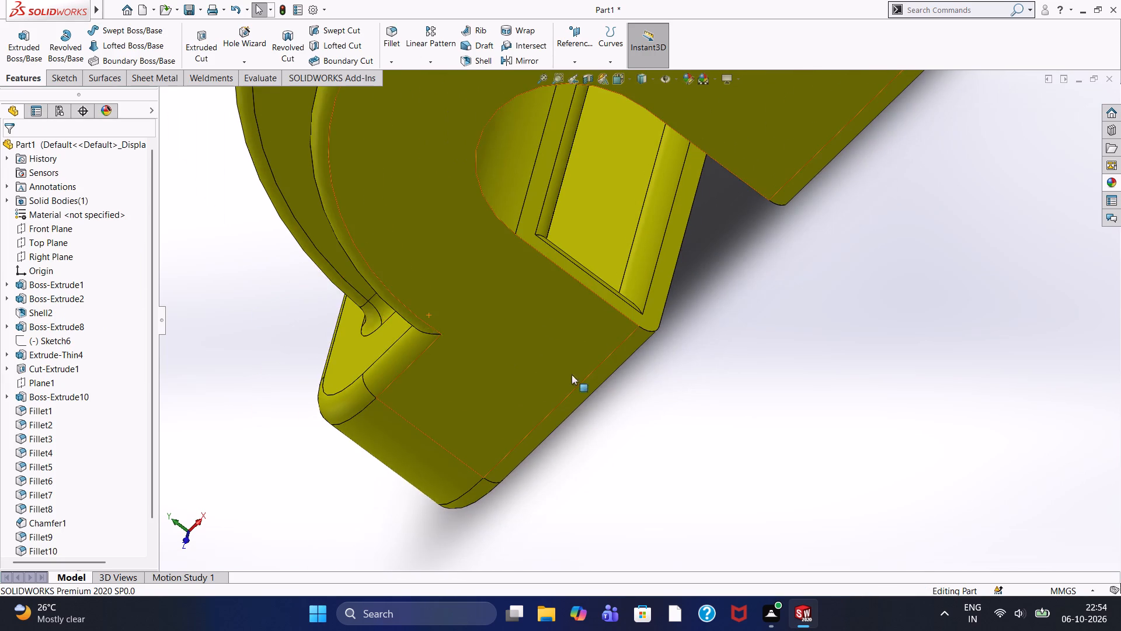
{"action": "middle_click_drag", "start_coordinate": [673, 383], "coordinate": [763, 304]}
{"action": "scroll", "coordinate": [763, 304], "scroll_direction": "up", "scroll_amount": 2}
{"action": "scroll", "coordinate": [777, 238], "scroll_direction": "up", "scroll_amount": 4}
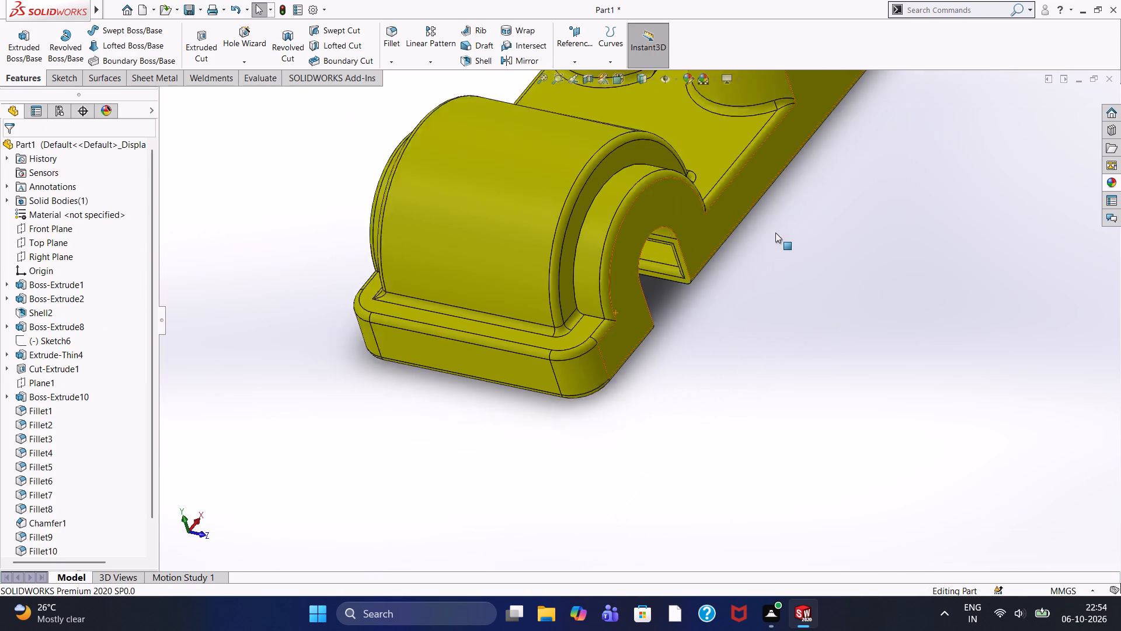
{"action": "scroll", "coordinate": [775, 233], "scroll_direction": "up", "scroll_amount": 2}
{"action": "scroll", "coordinate": [719, 185], "scroll_direction": "down", "scroll_amount": 5}
{"action": "scroll", "coordinate": [690, 227], "scroll_direction": "up", "scroll_amount": 3}
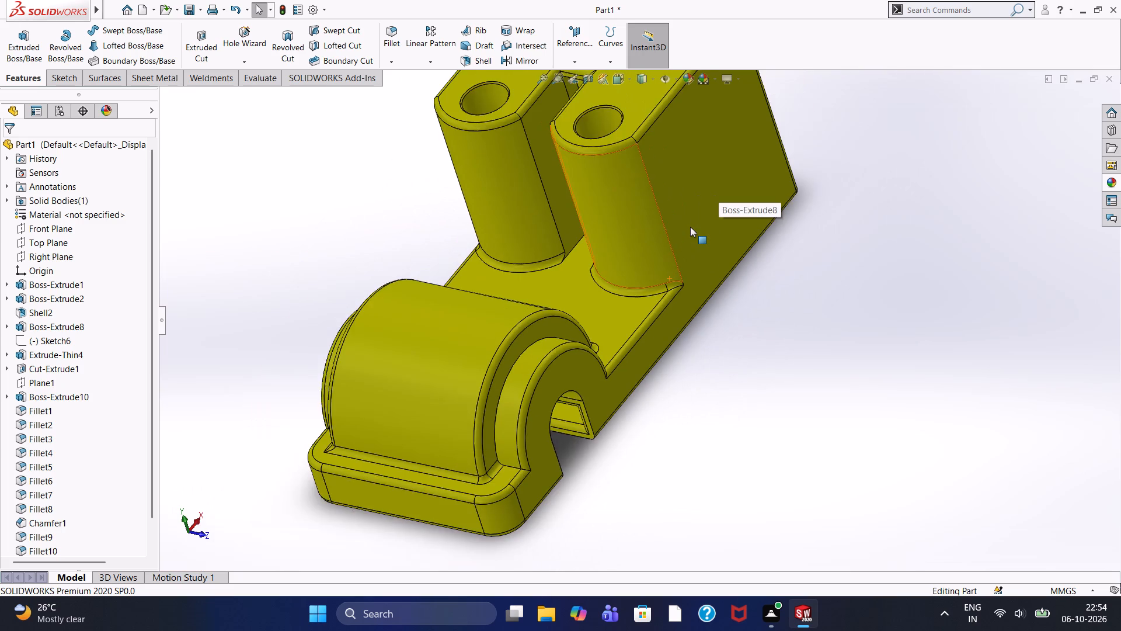
{"action": "scroll", "coordinate": [690, 227], "scroll_direction": "up", "scroll_amount": 2}
{"action": "left_click", "coordinate": [398, 28]}
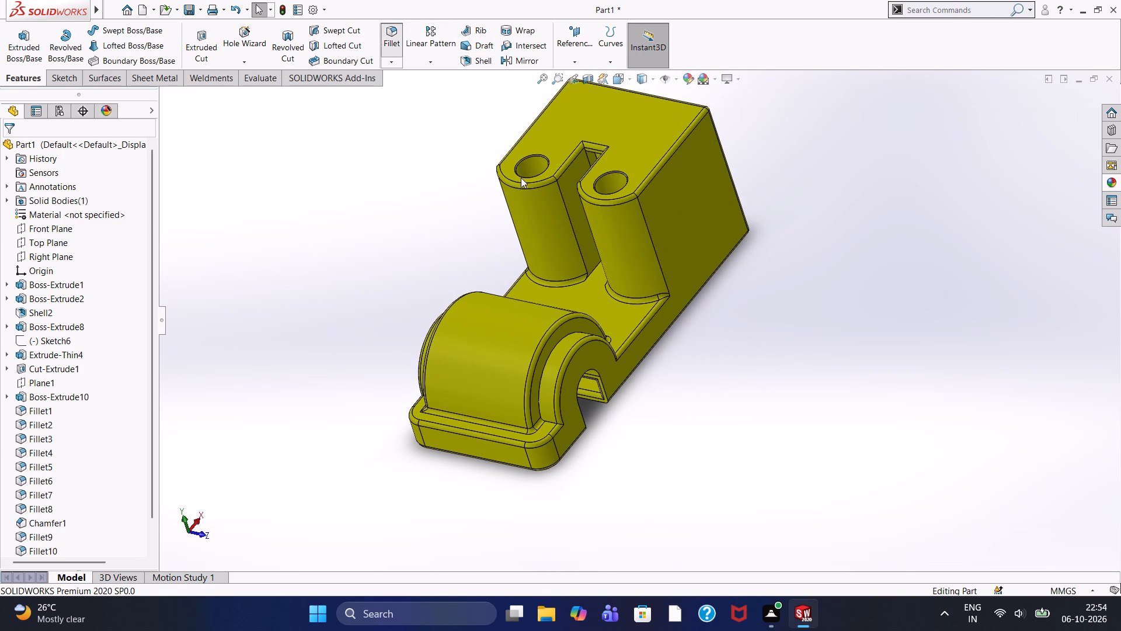
{"action": "left_click", "coordinate": [656, 251]}
{"action": "middle_click_drag", "start_coordinate": [496, 243], "coordinate": [520, 267]}
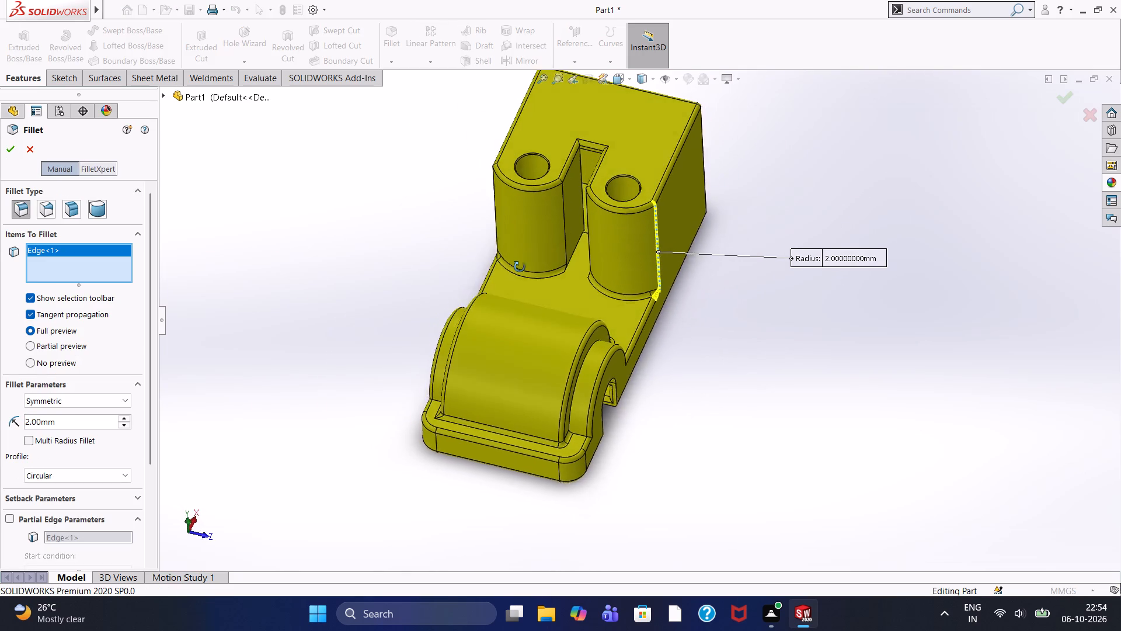
{"action": "middle_click_drag", "start_coordinate": [520, 267], "coordinate": [542, 283]}
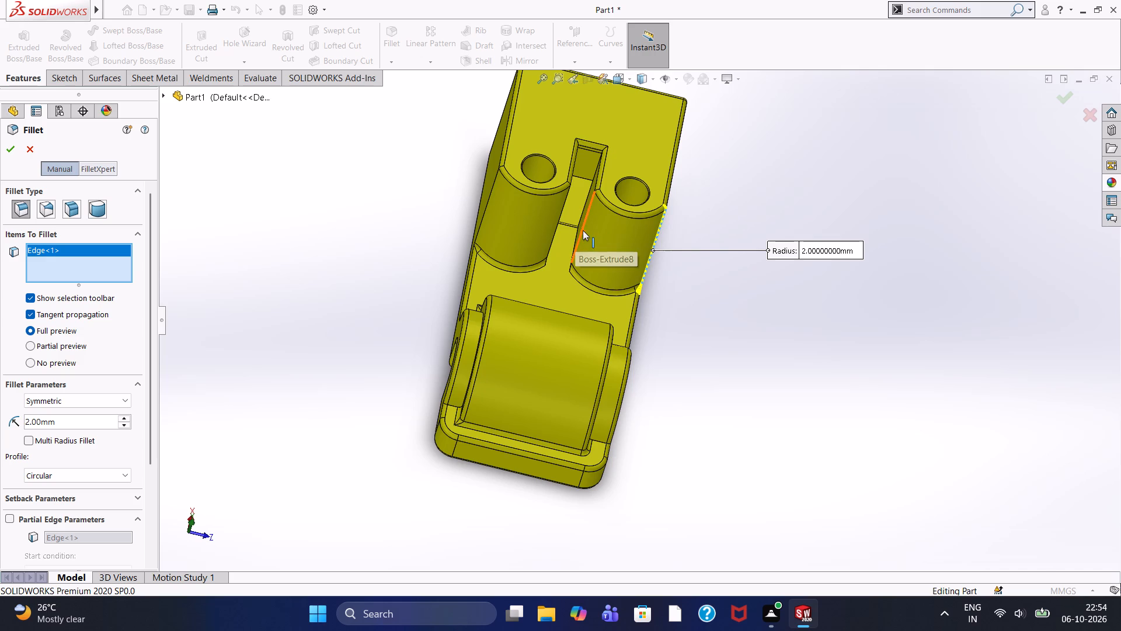
{"action": "left_click", "coordinate": [583, 230]}
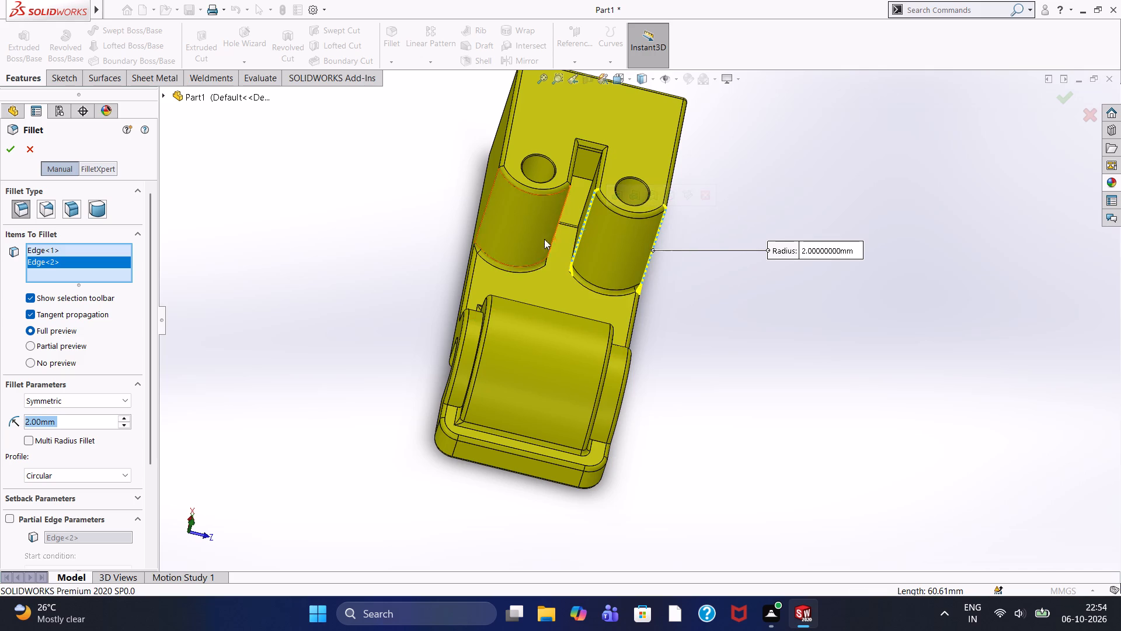
{"action": "middle_click_drag", "start_coordinate": [504, 258], "coordinate": [462, 235]}
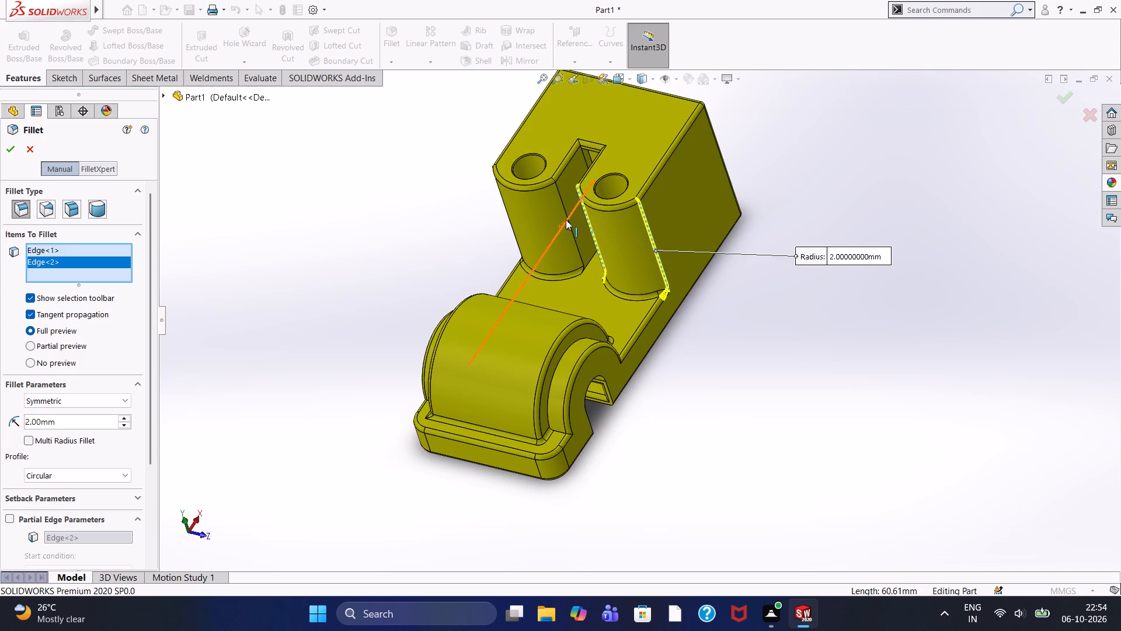
{"action": "left_click", "coordinate": [569, 219]}
{"action": "middle_click_drag", "start_coordinate": [496, 231], "coordinate": [497, 233]}
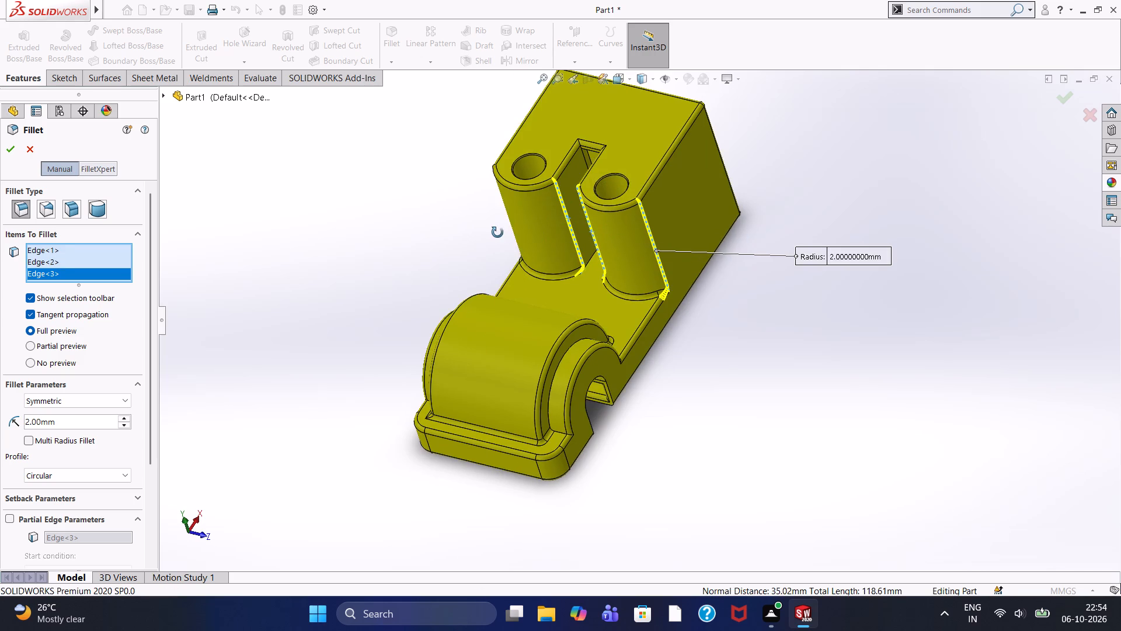
{"action": "middle_click_drag", "start_coordinate": [497, 233], "coordinate": [503, 238]}
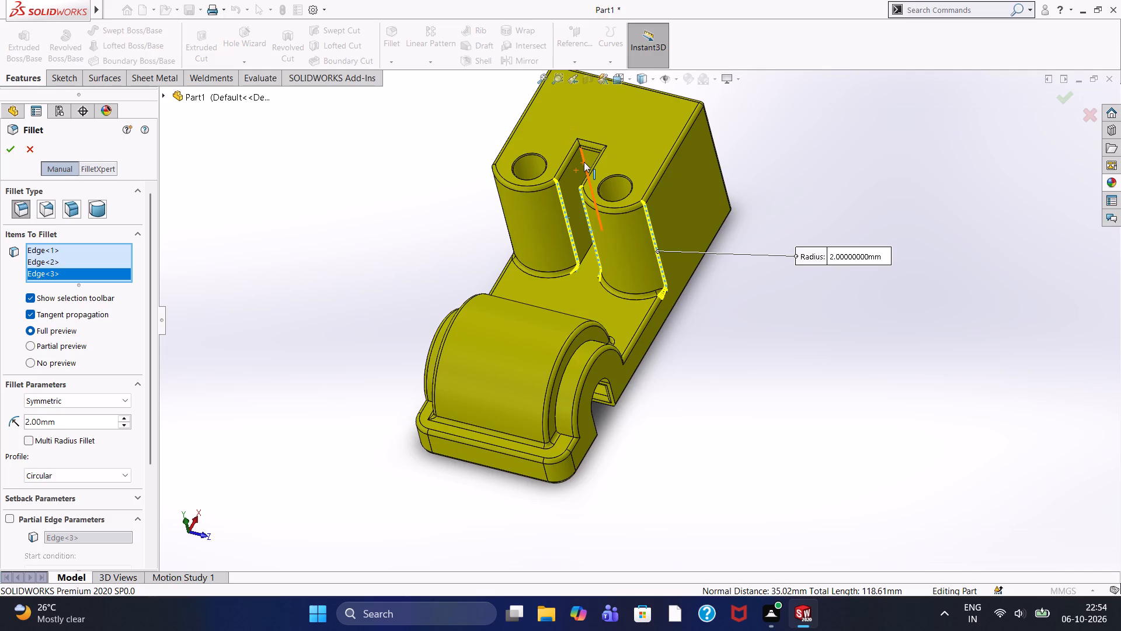
{"action": "left_click", "coordinate": [584, 162]}
{"action": "middle_click_drag", "start_coordinate": [380, 200], "coordinate": [437, 241]}
{"action": "left_click", "coordinate": [595, 164]}
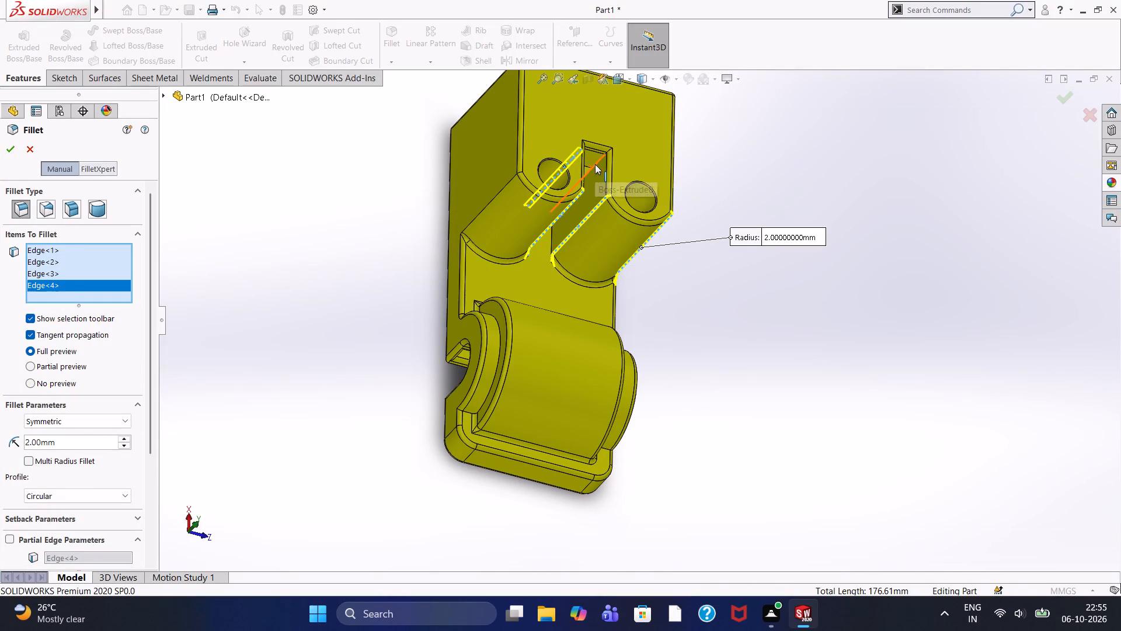
{"action": "left_click", "coordinate": [478, 214]}
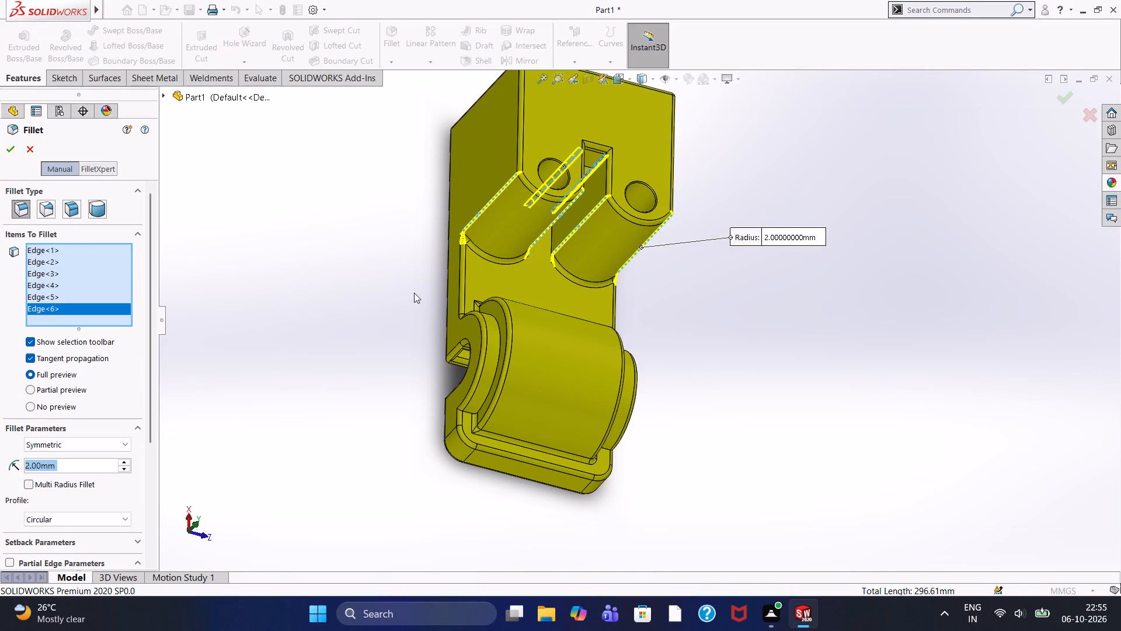
{"action": "middle_click_drag", "start_coordinate": [414, 293], "coordinate": [350, 195]}
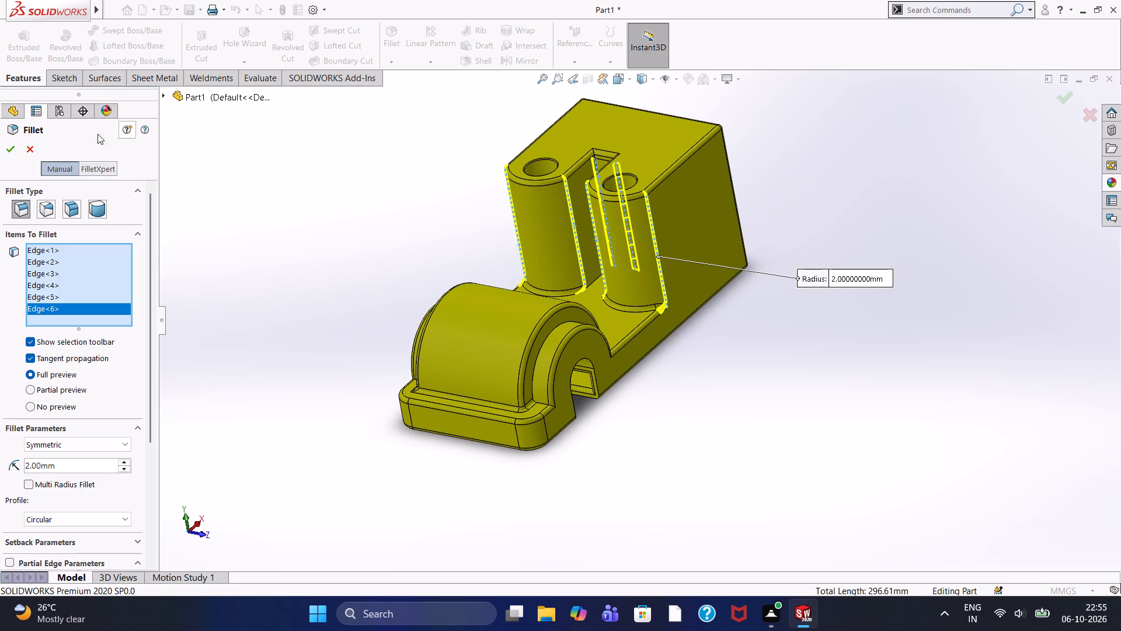
{"action": "left_click", "coordinate": [2, 150]}
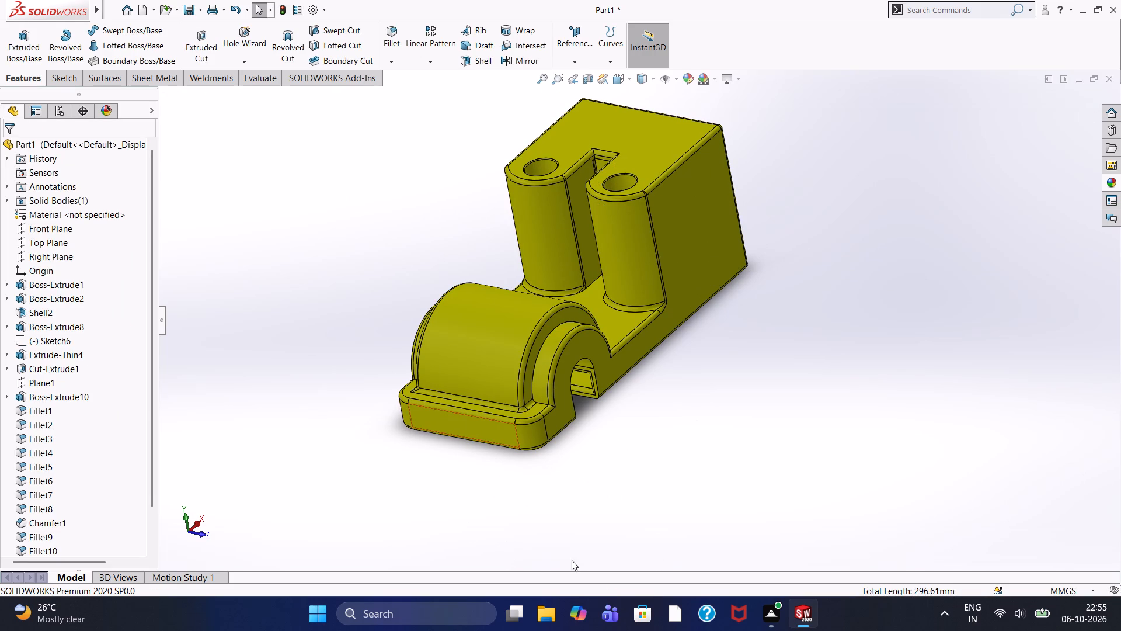
Examine the holed lugs up close, especially the corner where the vertical edge fillet meets the rounded top edge.
{"action": "scroll", "coordinate": [630, 244], "scroll_direction": "down", "scroll_amount": 4}
{"action": "scroll", "coordinate": [607, 234], "scroll_direction": "up", "scroll_amount": 3}
{"action": "scroll", "coordinate": [607, 234], "scroll_direction": "down", "scroll_amount": 2}
{"action": "scroll", "coordinate": [607, 234], "scroll_direction": "up", "scroll_amount": 2}
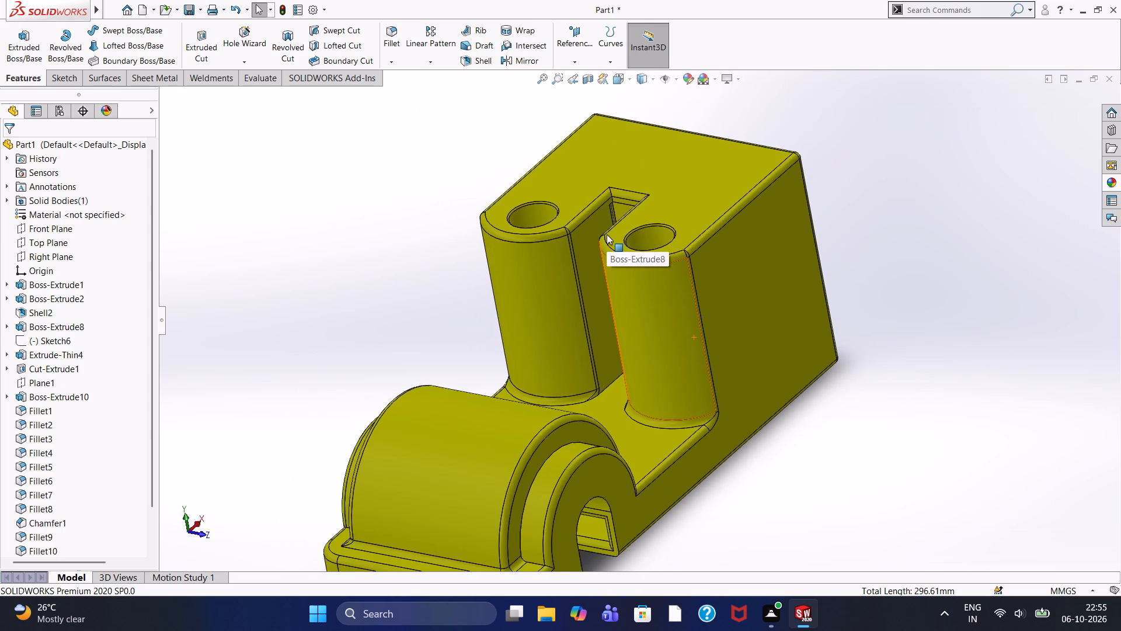
{"action": "scroll", "coordinate": [602, 241], "scroll_direction": "up", "scroll_amount": 2}
{"action": "scroll", "coordinate": [632, 336], "scroll_direction": "down", "scroll_amount": 8}
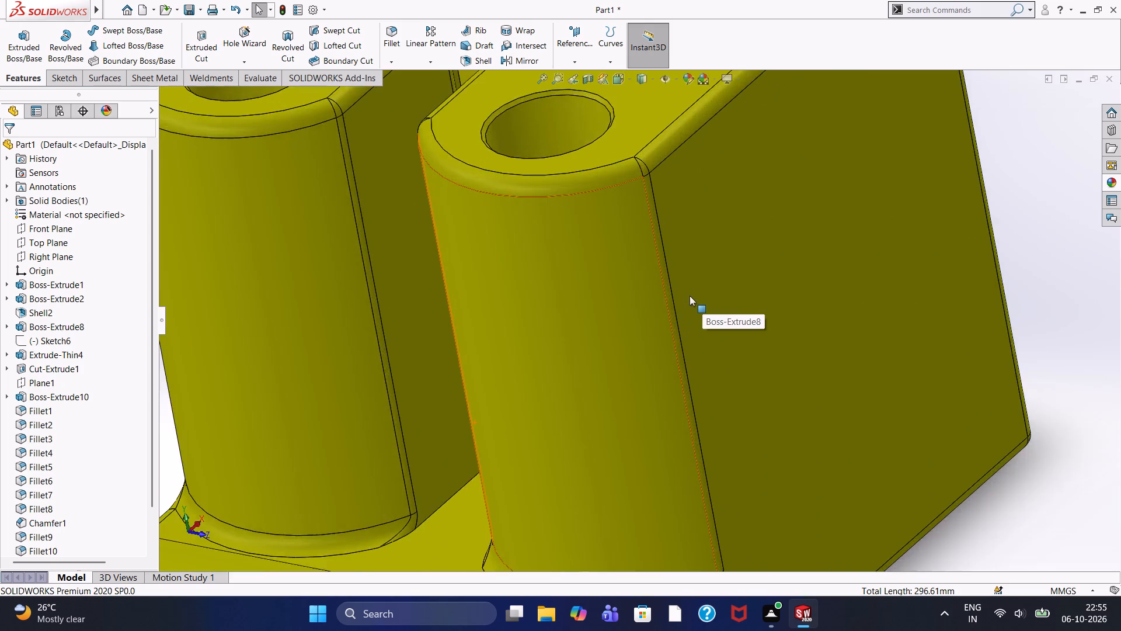
{"action": "scroll", "coordinate": [668, 292], "scroll_direction": "down", "scroll_amount": 4}
{"action": "scroll", "coordinate": [667, 292], "scroll_direction": "up", "scroll_amount": 6}
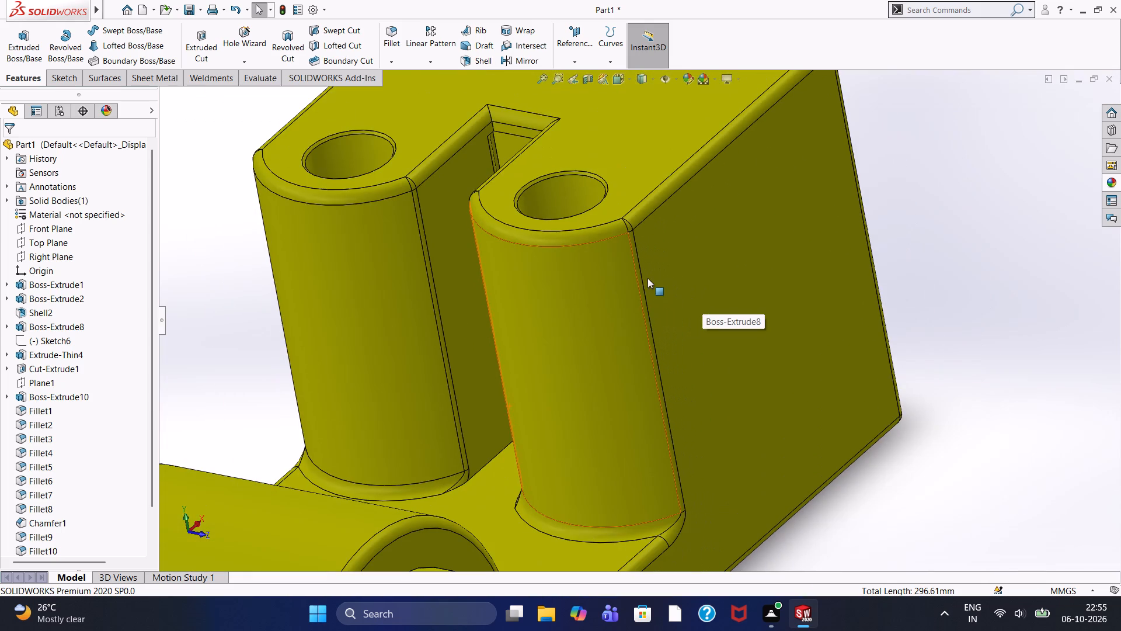
{"action": "scroll", "coordinate": [624, 231], "scroll_direction": "down", "scroll_amount": 8}
{"action": "scroll", "coordinate": [646, 273], "scroll_direction": "down", "scroll_amount": 3}
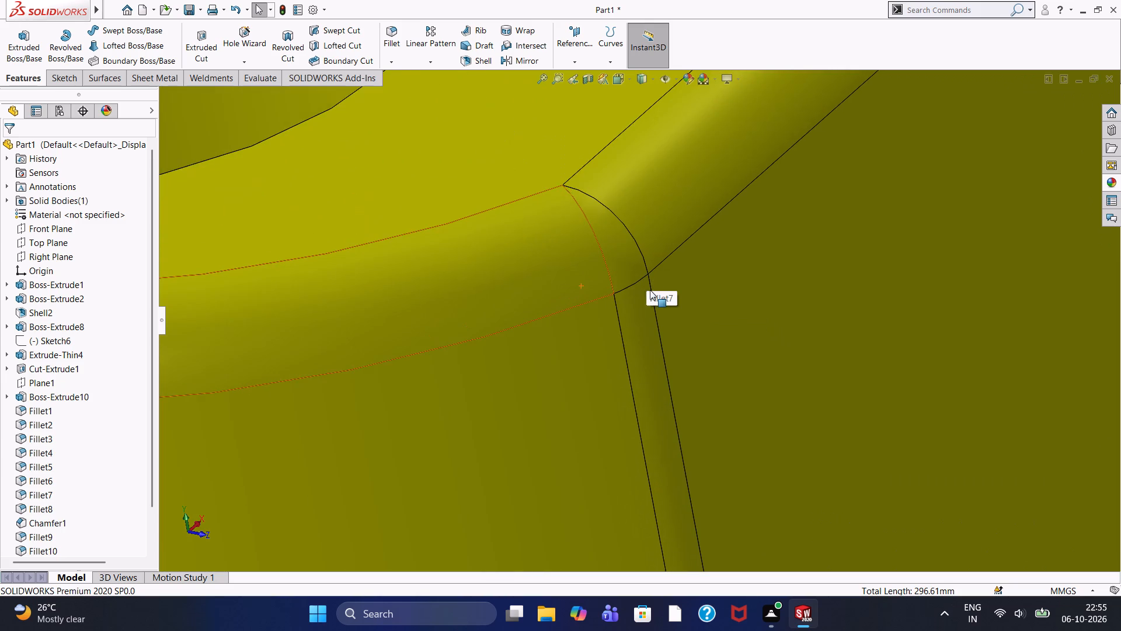
{"action": "middle_click_drag", "start_coordinate": [649, 290], "coordinate": [692, 241]}
{"action": "scroll", "coordinate": [661, 271], "scroll_direction": "up", "scroll_amount": 1}
{"action": "scroll", "coordinate": [661, 271], "scroll_direction": "down", "scroll_amount": 2}
{"action": "scroll", "coordinate": [660, 271], "scroll_direction": "up", "scroll_amount": 5}
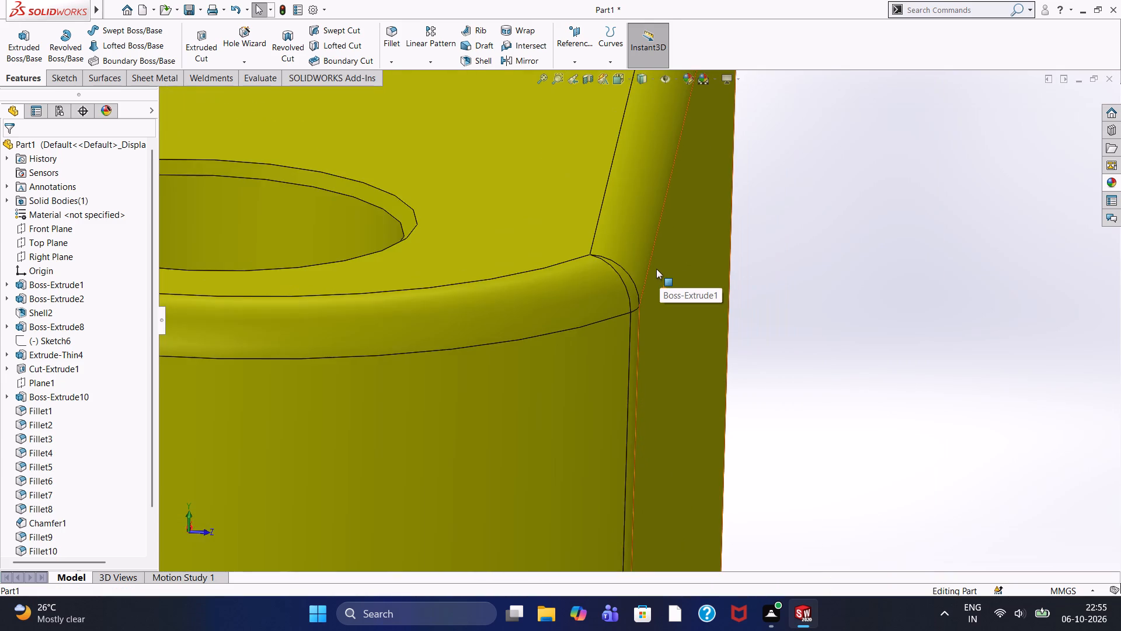
{"action": "scroll", "coordinate": [656, 269], "scroll_direction": "up", "scroll_amount": 13}
Examine the whole part from both sides and the boss end, covering the lugs, slot and arched passage.
{"action": "middle_click_drag", "start_coordinate": [365, 373], "coordinate": [416, 417]}
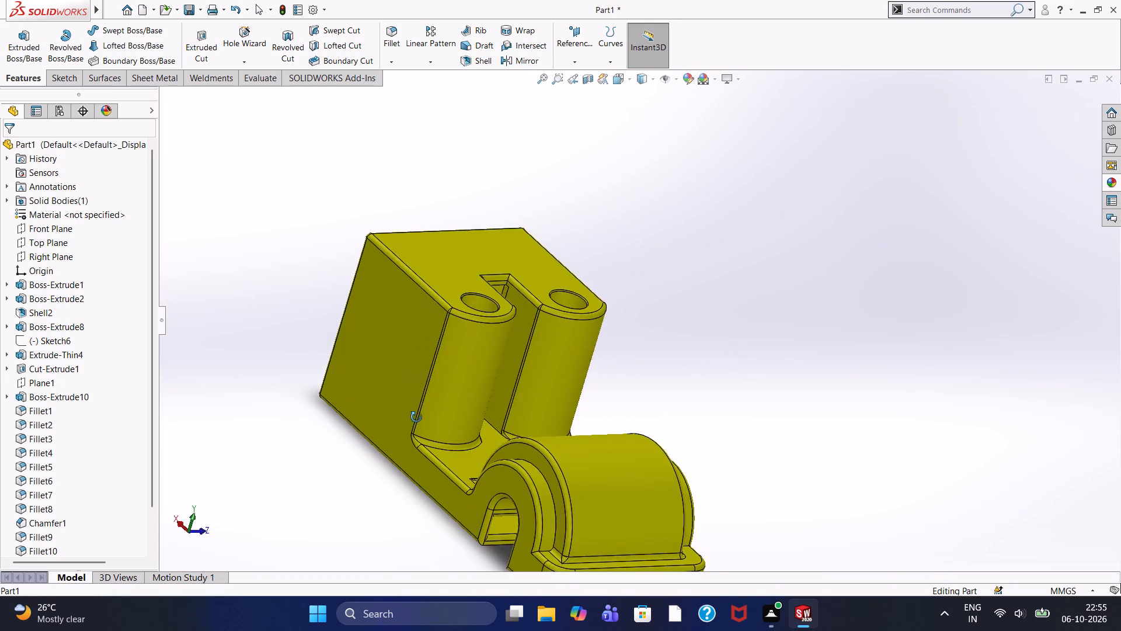
{"action": "middle_click_drag", "start_coordinate": [416, 417], "coordinate": [414, 414]}
{"action": "scroll", "coordinate": [384, 385], "scroll_direction": "up", "scroll_amount": 1}
{"action": "middle_click_drag", "start_coordinate": [368, 380], "coordinate": [332, 356]}
{"action": "middle_click", "coordinate": [332, 356]}
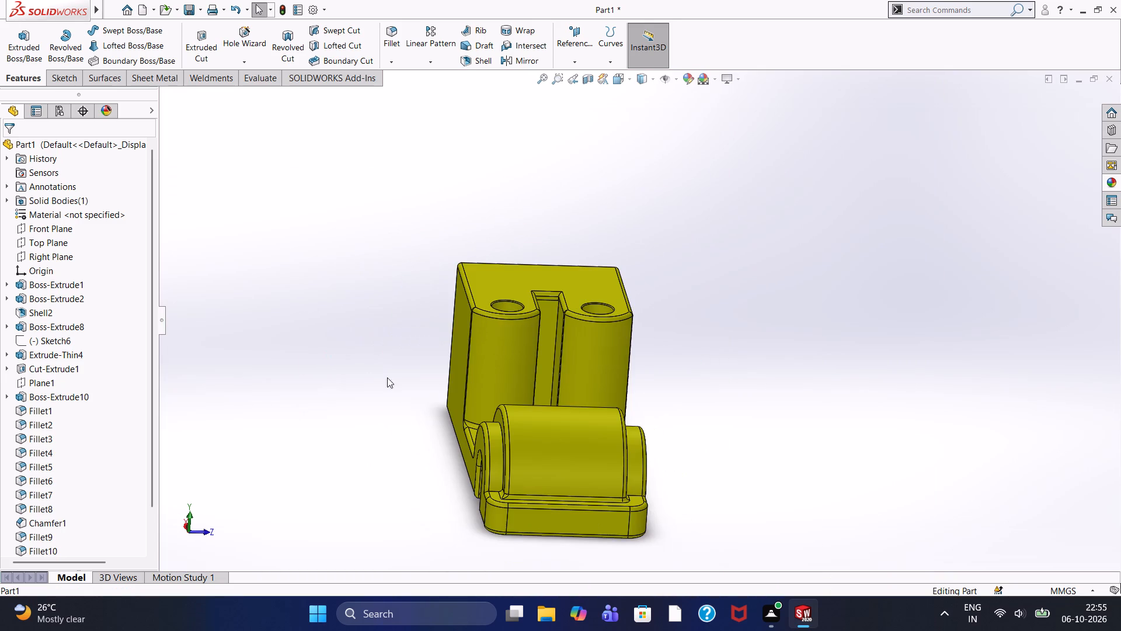
{"action": "scroll", "coordinate": [466, 380], "scroll_direction": "down", "scroll_amount": 1}
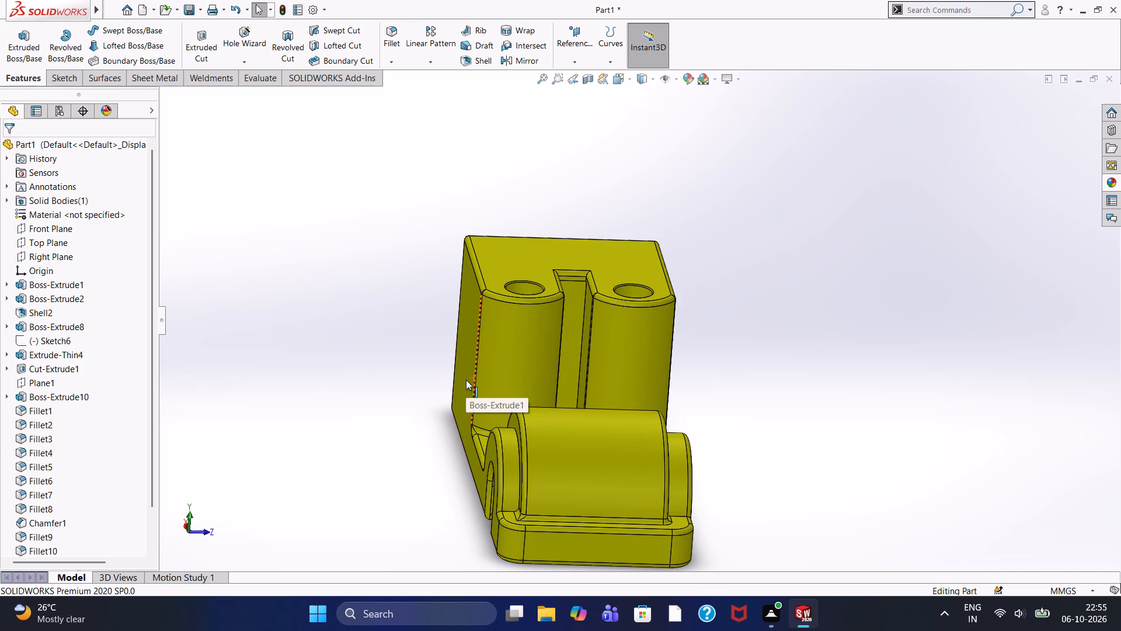
{"action": "scroll", "coordinate": [452, 373], "scroll_direction": "down", "scroll_amount": 2}
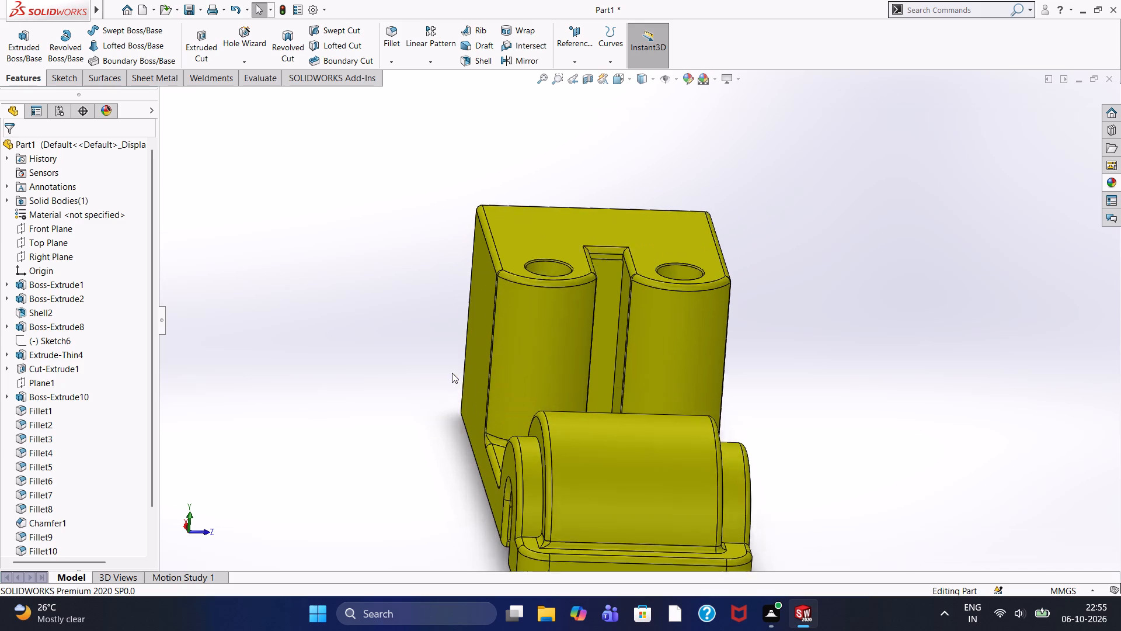
{"action": "scroll", "coordinate": [452, 373], "scroll_direction": "down", "scroll_amount": 1}
{"action": "middle_click_drag", "start_coordinate": [461, 402], "coordinate": [441, 351]}
{"action": "scroll", "coordinate": [544, 360], "scroll_direction": "up", "scroll_amount": 3}
{"action": "scroll", "coordinate": [586, 391], "scroll_direction": "down", "scroll_amount": 1}
{"action": "middle_click_drag", "start_coordinate": [580, 444], "coordinate": [484, 459]}
{"action": "scroll", "coordinate": [502, 448], "scroll_direction": "down", "scroll_amount": 2}
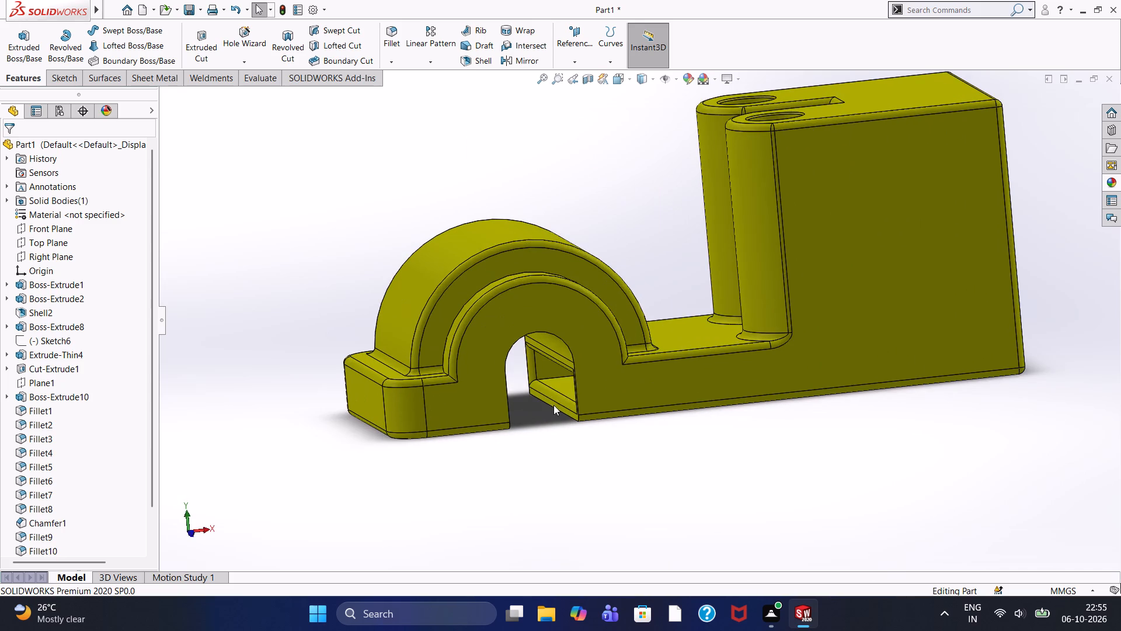
{"action": "scroll", "coordinate": [571, 359], "scroll_direction": "up", "scroll_amount": 1}
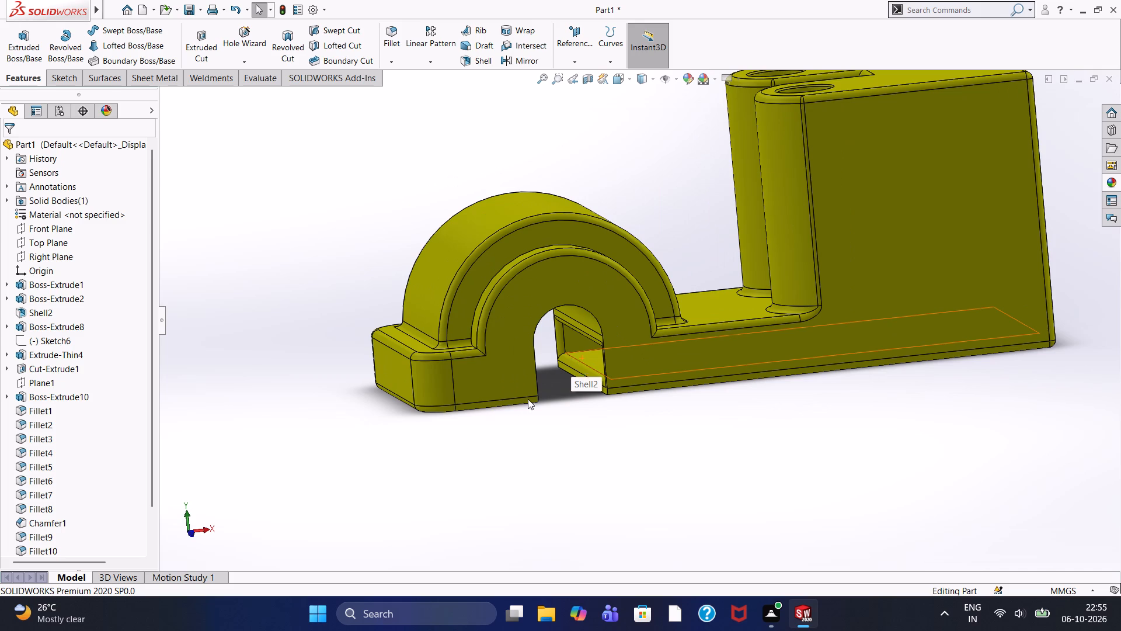
{"action": "middle_click_drag", "start_coordinate": [585, 426], "coordinate": [569, 425]}
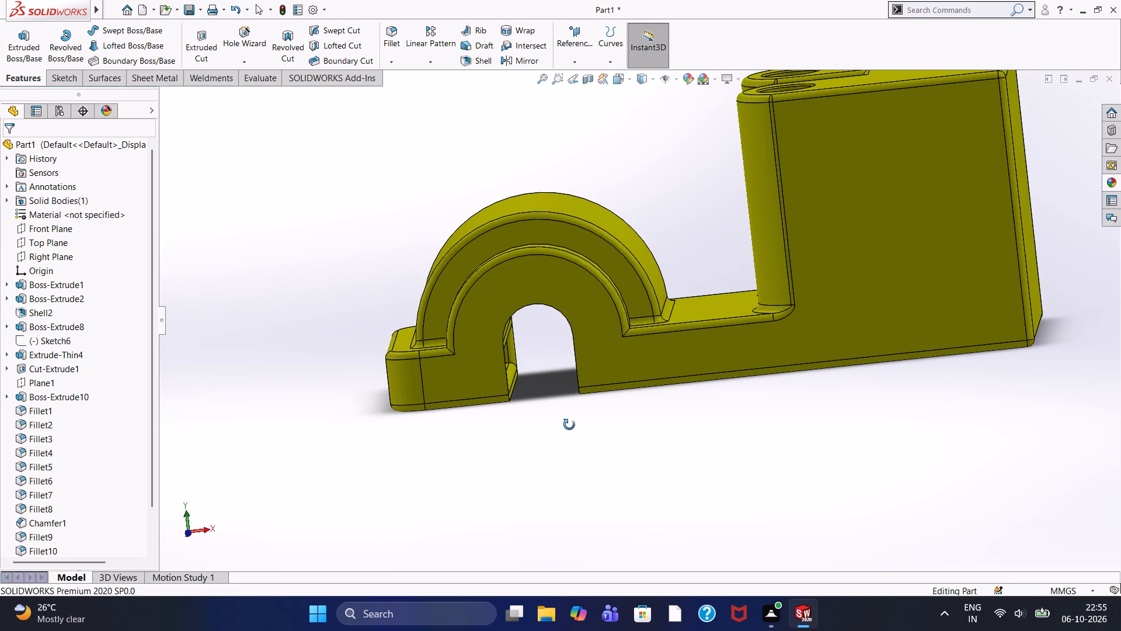
{"action": "middle_click_drag", "start_coordinate": [569, 425], "coordinate": [534, 424]}
{"action": "scroll", "coordinate": [530, 411], "scroll_direction": "up", "scroll_amount": 2}
{"action": "middle_click_drag", "start_coordinate": [524, 401], "coordinate": [544, 429]}
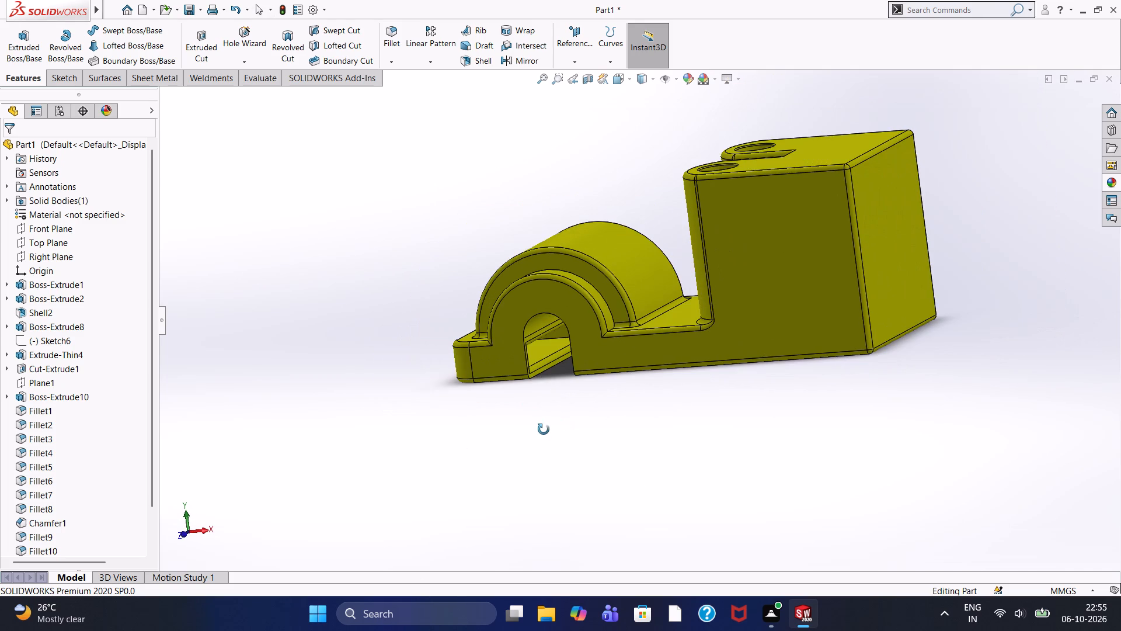
{"action": "middle_click_drag", "start_coordinate": [544, 429], "coordinate": [555, 433]}
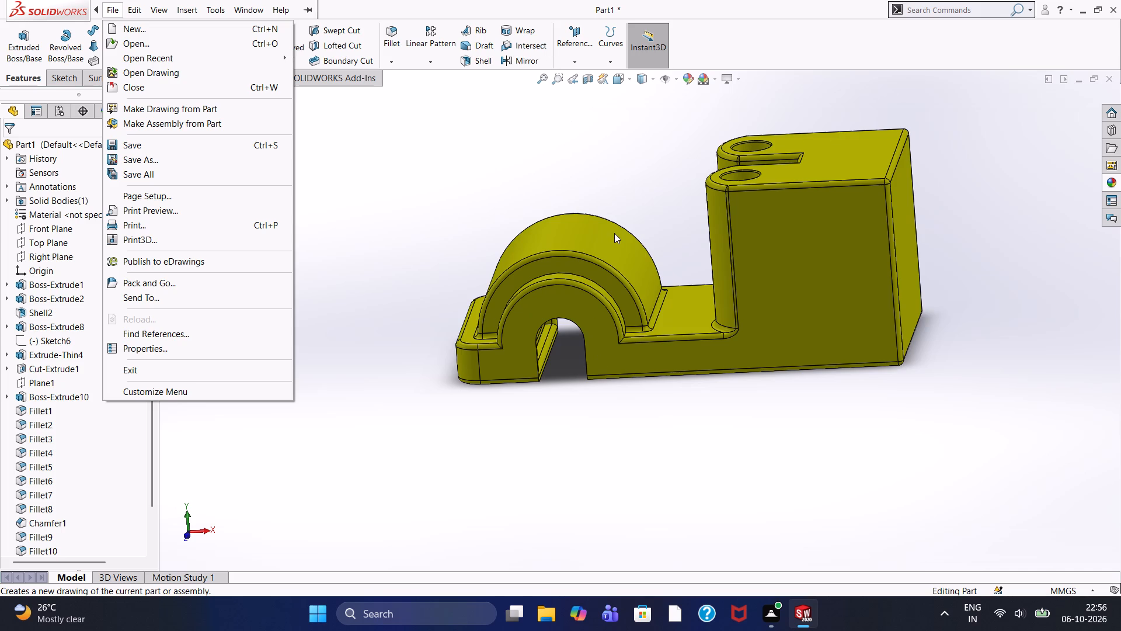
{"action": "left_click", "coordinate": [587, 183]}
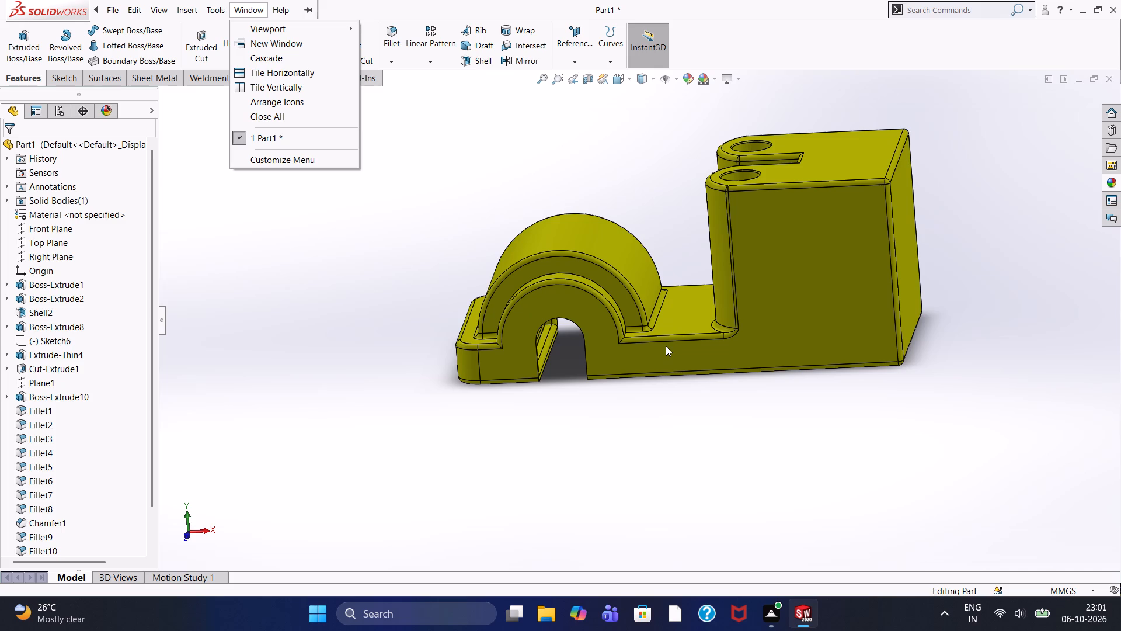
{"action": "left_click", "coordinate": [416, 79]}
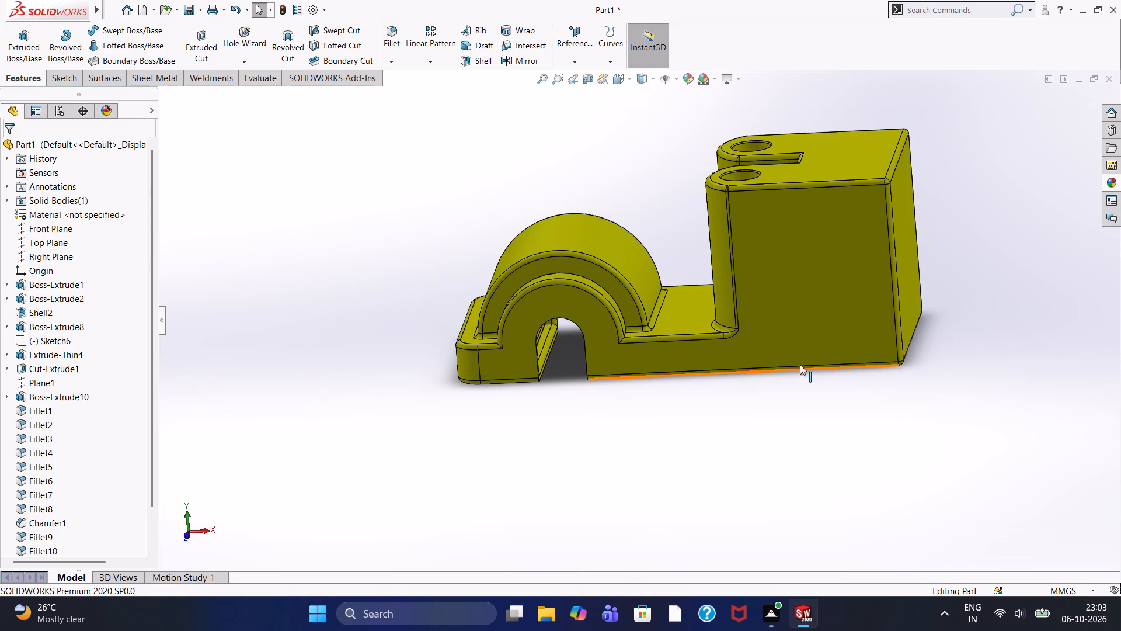
Examine the whole part from several oblique angles, covering the half-round boss, base plate and lugs.
{"action": "scroll", "coordinate": [800, 365], "scroll_direction": "up", "scroll_amount": 3}
{"action": "scroll", "coordinate": [799, 367], "scroll_direction": "down", "scroll_amount": 1}
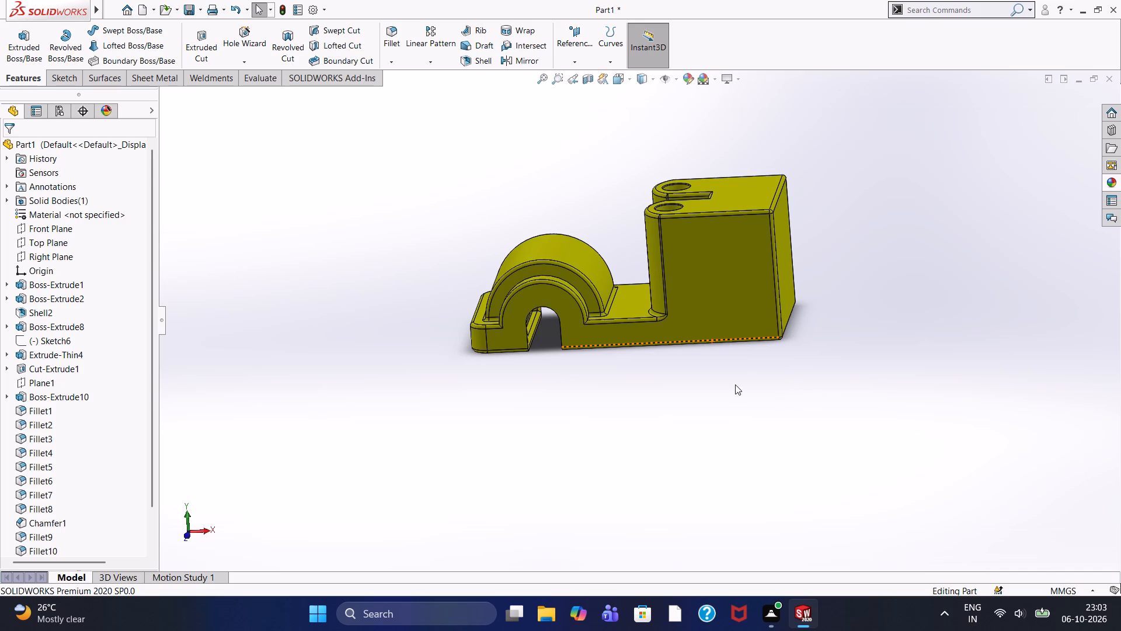
{"action": "middle_click_drag", "start_coordinate": [718, 380], "coordinate": [806, 375]}
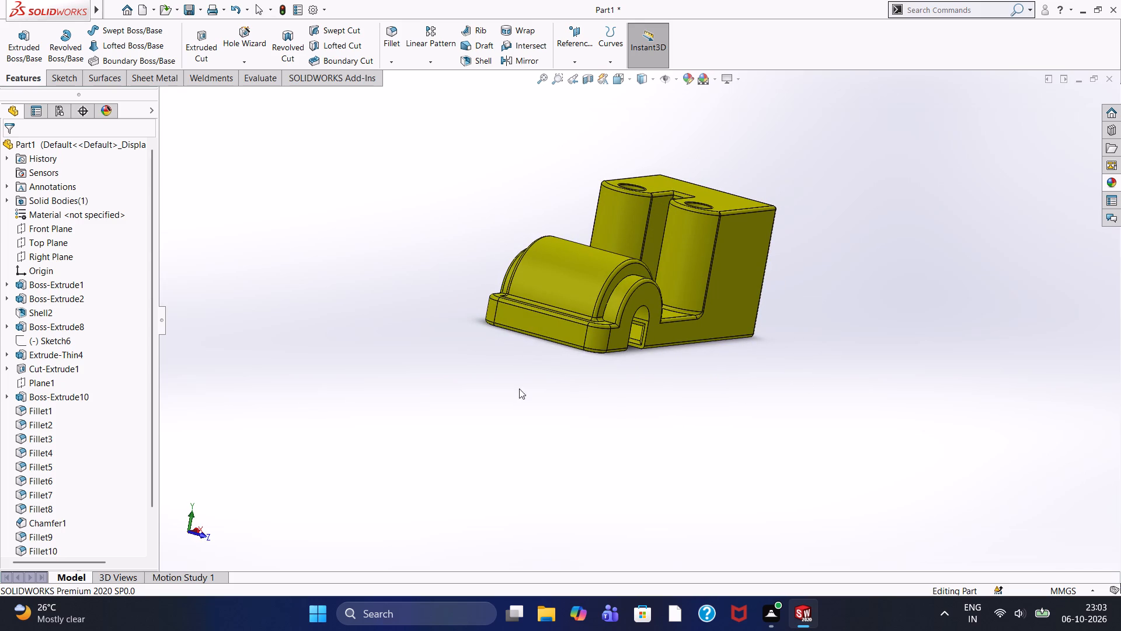
{"action": "middle_click_drag", "start_coordinate": [544, 384], "coordinate": [671, 350]}
{"action": "scroll", "coordinate": [711, 322], "scroll_direction": "down", "scroll_amount": 2}
{"action": "middle_click_drag", "start_coordinate": [660, 370], "coordinate": [635, 419]}
{"action": "scroll", "coordinate": [638, 407], "scroll_direction": "up", "scroll_amount": 1}
{"action": "middle_click_drag", "start_coordinate": [638, 406], "coordinate": [483, 435]}
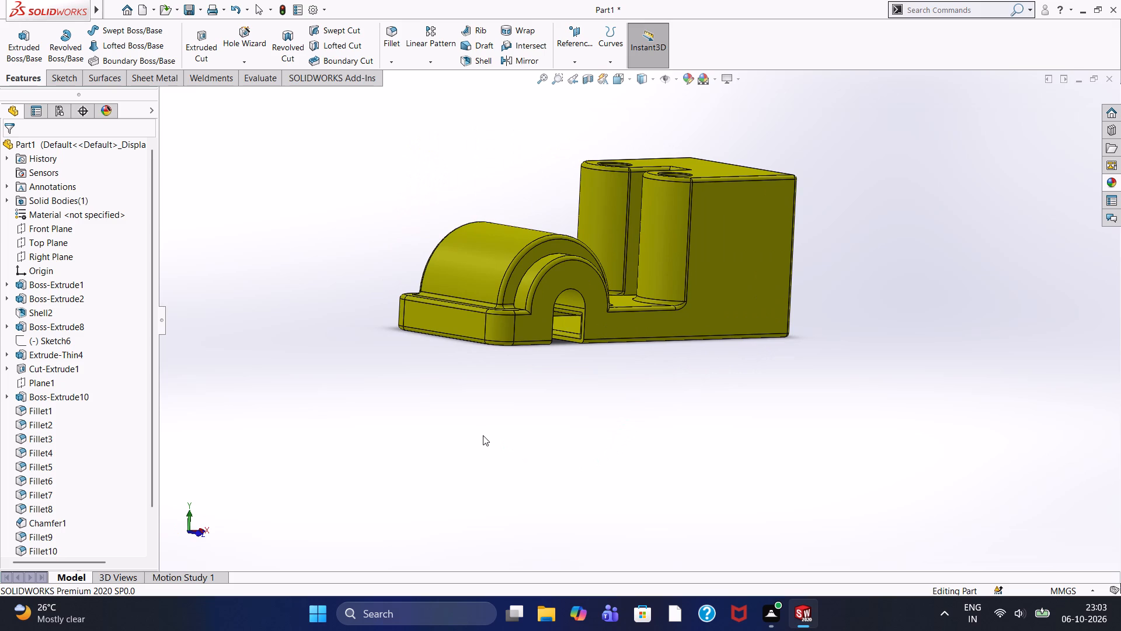
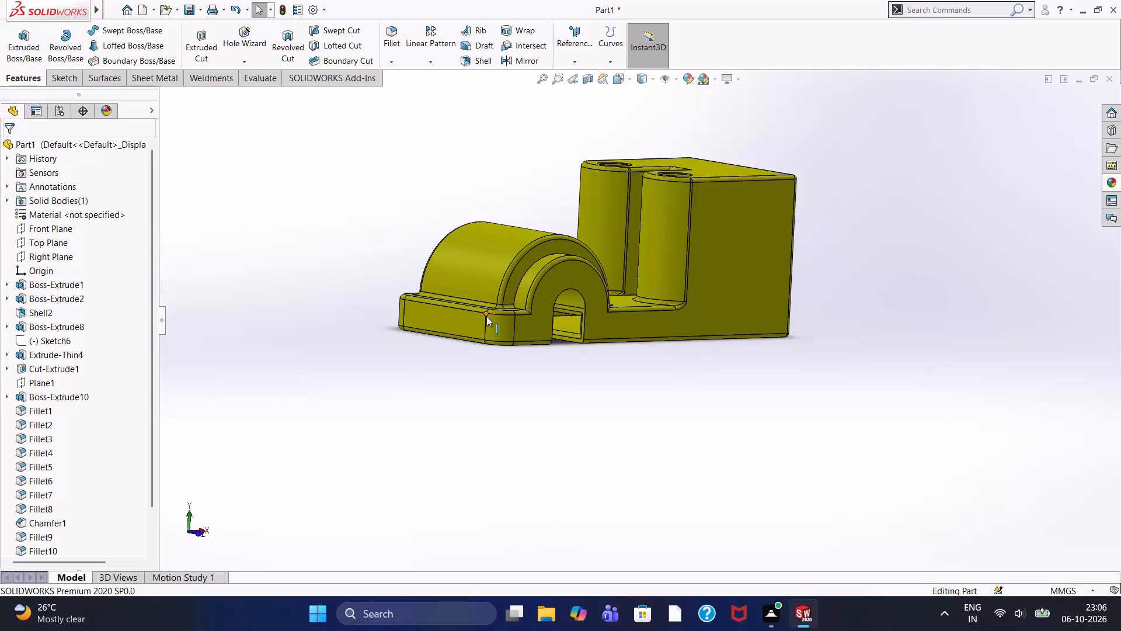
Fillet the long upper inner edge of the shelled cavity, seen through the arched opening, with a 2 mm symmetric circular radius.
{"action": "scroll", "coordinate": [567, 370], "scroll_direction": "down", "scroll_amount": 2}
{"action": "scroll", "coordinate": [583, 319], "scroll_direction": "down", "scroll_amount": 2}
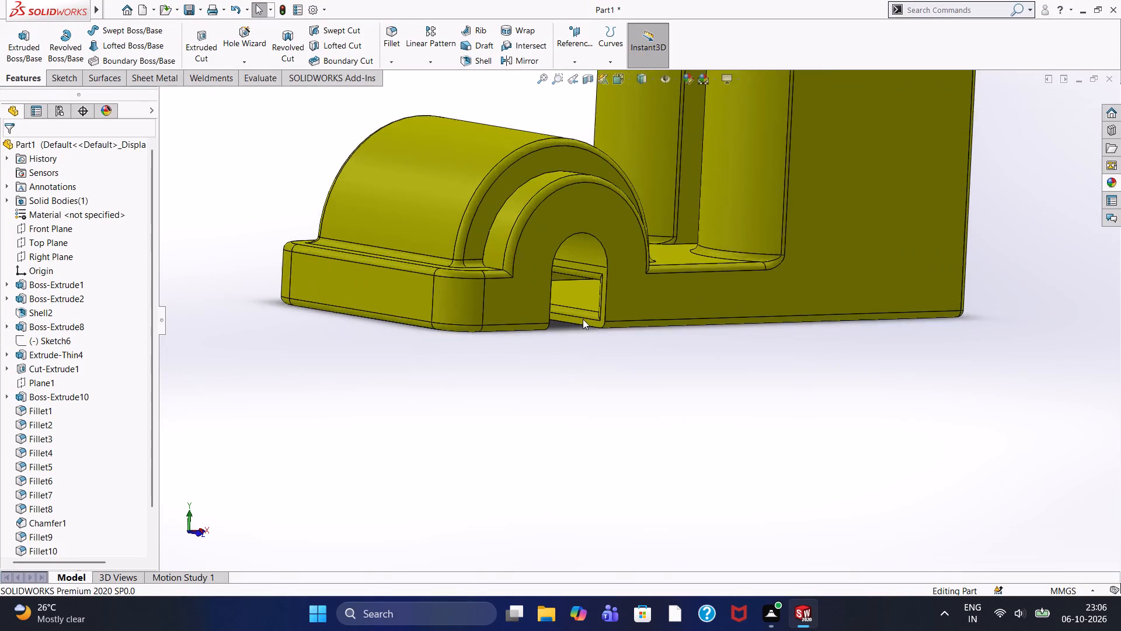
{"action": "scroll", "coordinate": [583, 319], "scroll_direction": "down", "scroll_amount": 6}
{"action": "scroll", "coordinate": [593, 276], "scroll_direction": "up", "scroll_amount": 2}
{"action": "scroll", "coordinate": [592, 275], "scroll_direction": "down", "scroll_amount": 7}
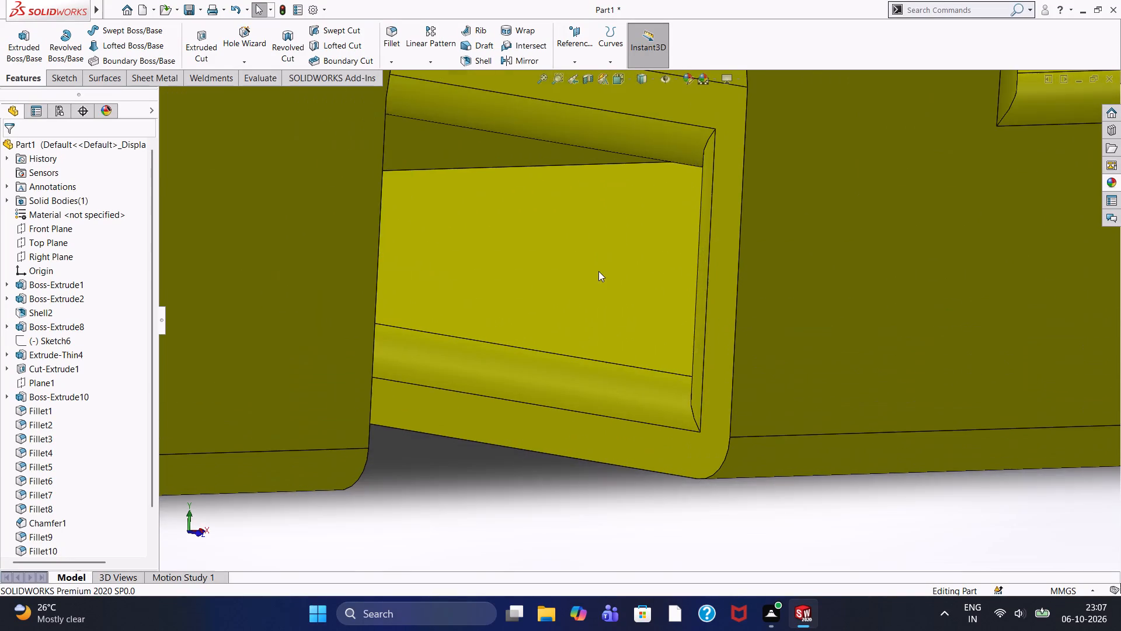
{"action": "scroll", "coordinate": [598, 271], "scroll_direction": "down", "scroll_amount": 2}
{"action": "scroll", "coordinate": [598, 252], "scroll_direction": "up", "scroll_amount": 5}
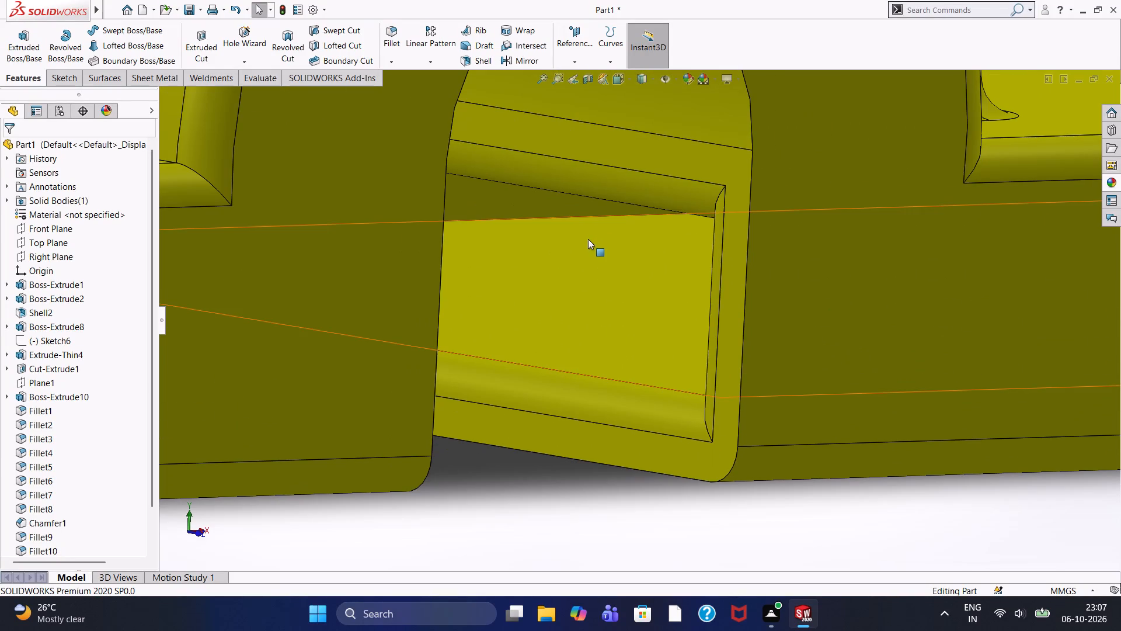
{"action": "scroll", "coordinate": [516, 251], "scroll_direction": "up", "scroll_amount": 3}
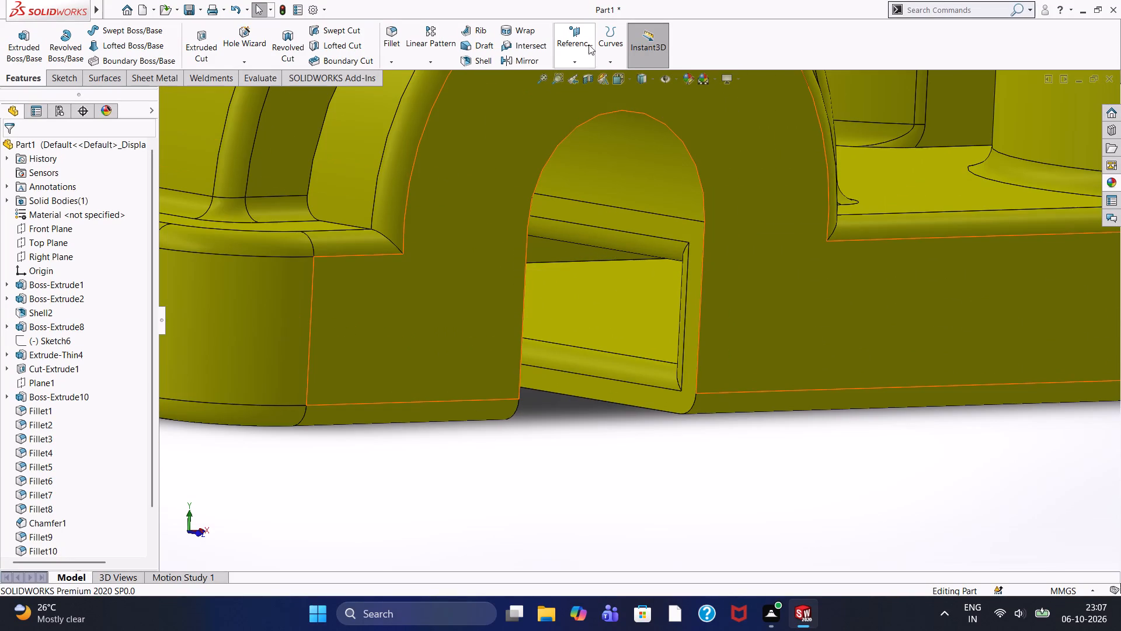
{"action": "left_click", "coordinate": [396, 35]}
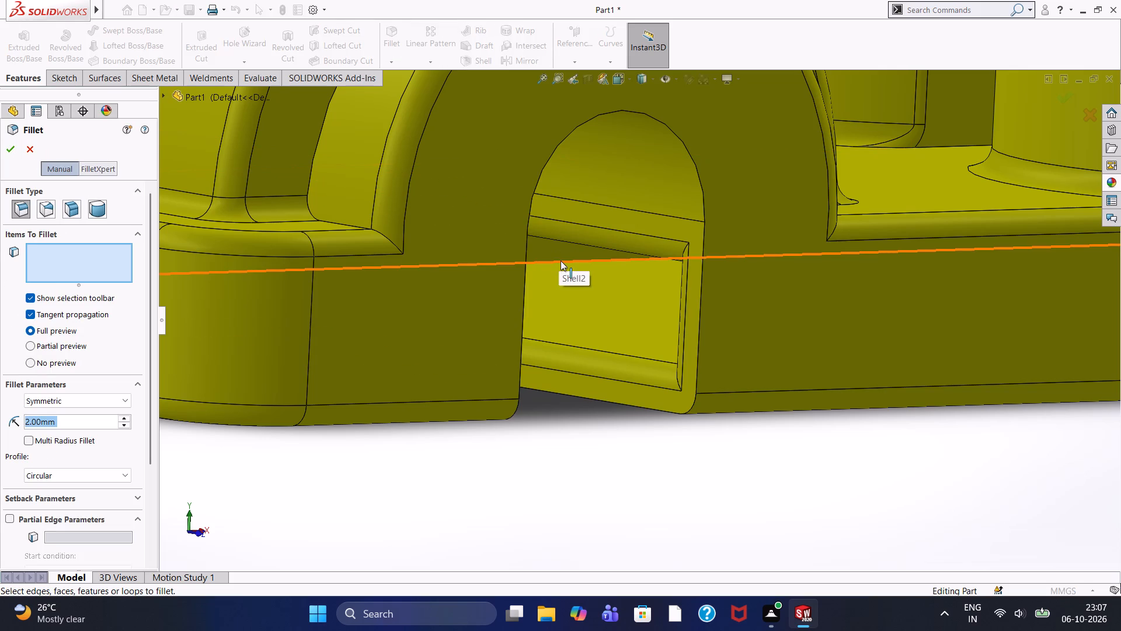
{"action": "scroll", "coordinate": [583, 283], "scroll_direction": "down", "scroll_amount": 6}
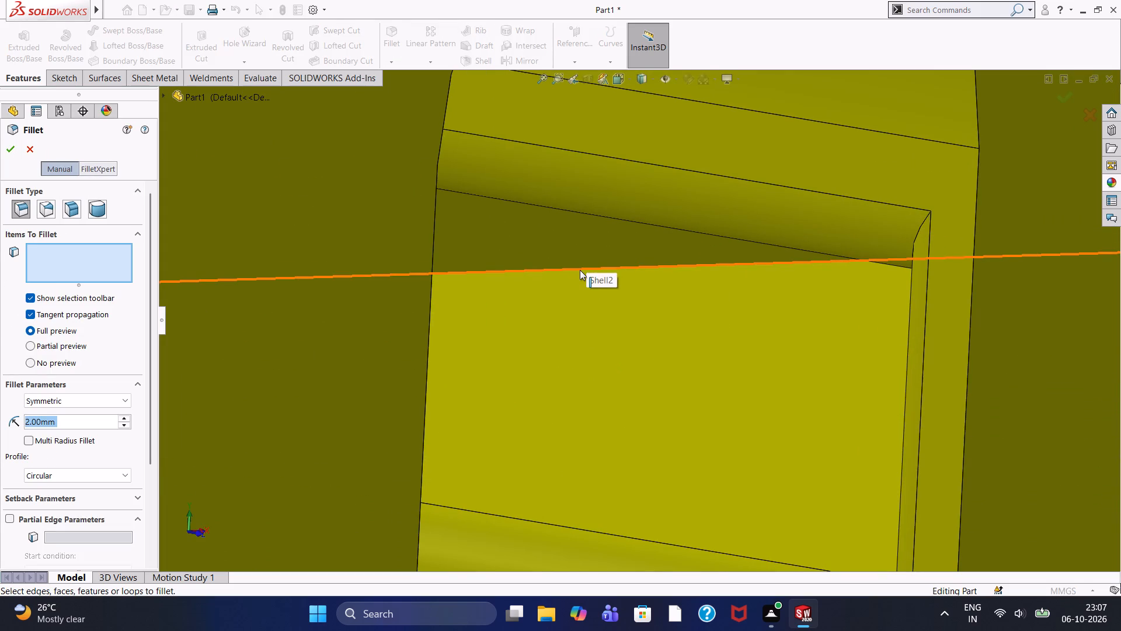
{"action": "left_click", "coordinate": [580, 270]}
{"action": "scroll", "coordinate": [583, 279], "scroll_direction": "up", "scroll_amount": 9}
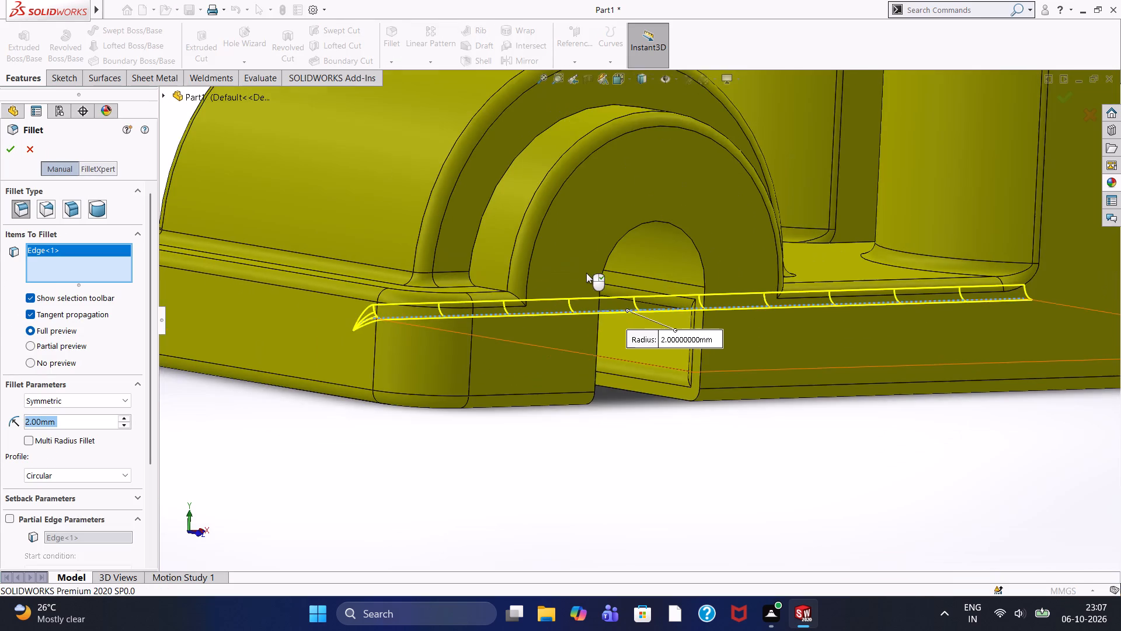
{"action": "scroll", "coordinate": [586, 279], "scroll_direction": "up", "scroll_amount": 5}
{"action": "middle_click_drag", "start_coordinate": [553, 377], "coordinate": [611, 437]}
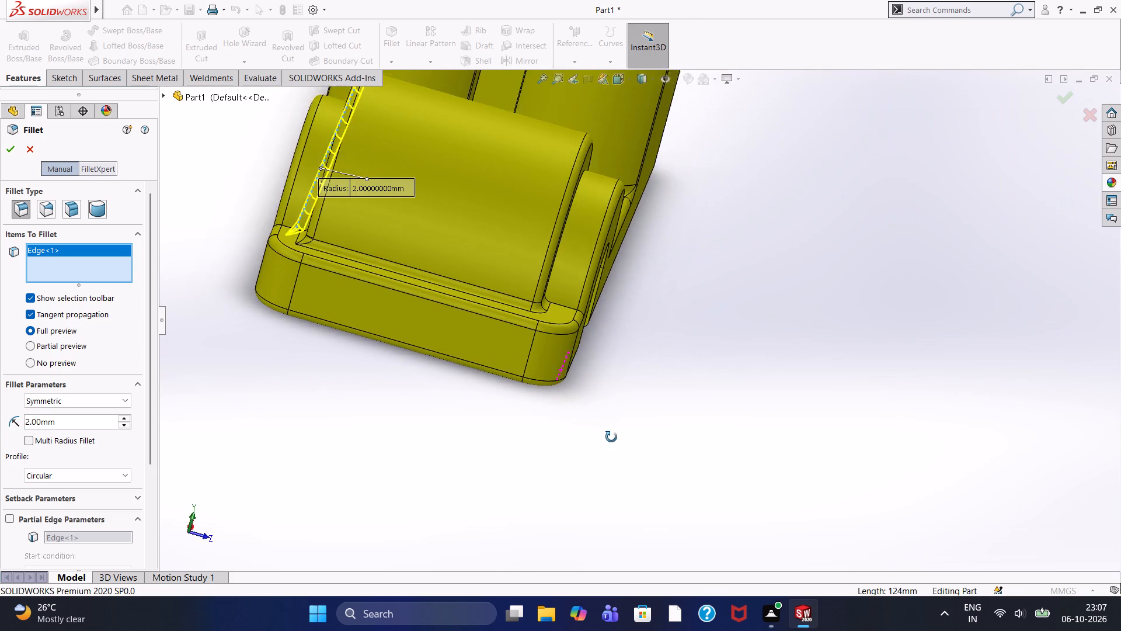
{"action": "middle_click_drag", "start_coordinate": [611, 437], "coordinate": [638, 428]}
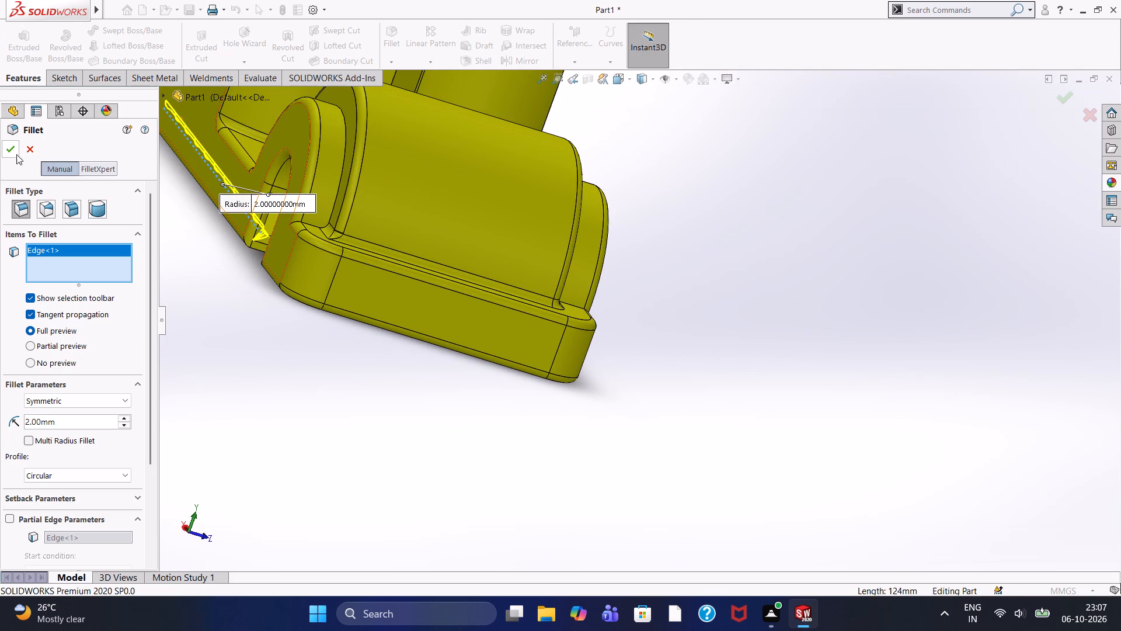
{"action": "left_click", "coordinate": [12, 147]}
Examine the arched opening and the inner edges of the shelled cavity behind it.
{"action": "scroll", "coordinate": [269, 267], "scroll_direction": "up", "scroll_amount": 2}
{"action": "middle_click_drag", "start_coordinate": [855, 442], "coordinate": [795, 426]}
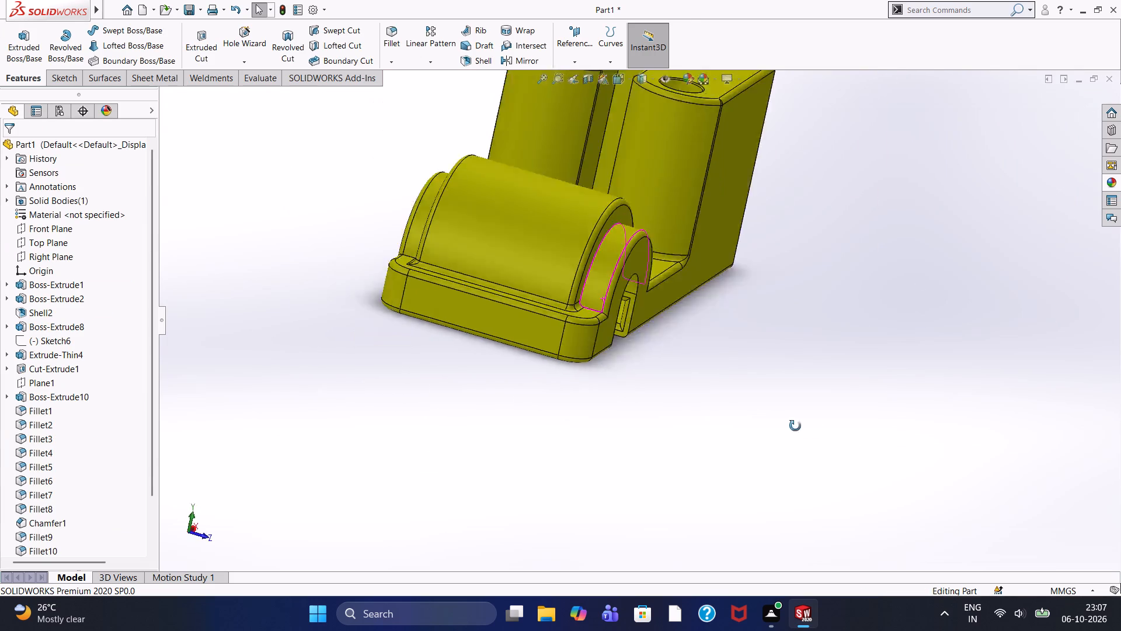
{"action": "middle_click_drag", "start_coordinate": [795, 426], "coordinate": [719, 365]}
{"action": "scroll", "coordinate": [708, 355], "scroll_direction": "down", "scroll_amount": 4}
{"action": "middle_click_drag", "start_coordinate": [656, 352], "coordinate": [670, 392]}
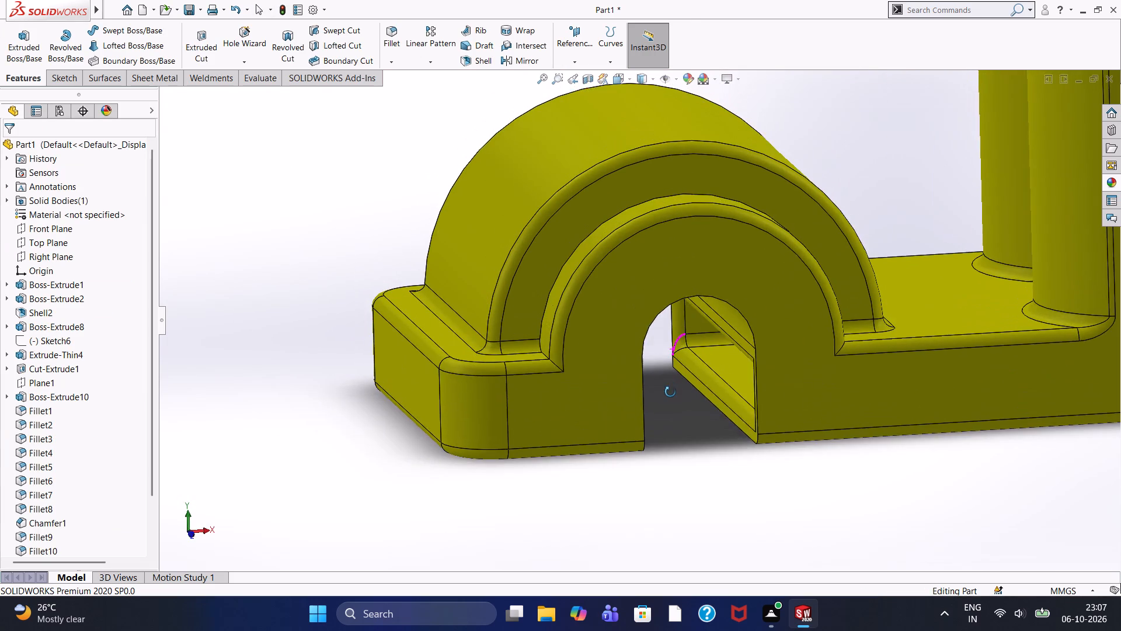
{"action": "middle_click_drag", "start_coordinate": [670, 392], "coordinate": [675, 392]}
{"action": "scroll", "coordinate": [675, 392], "scroll_direction": "down", "scroll_amount": 1}
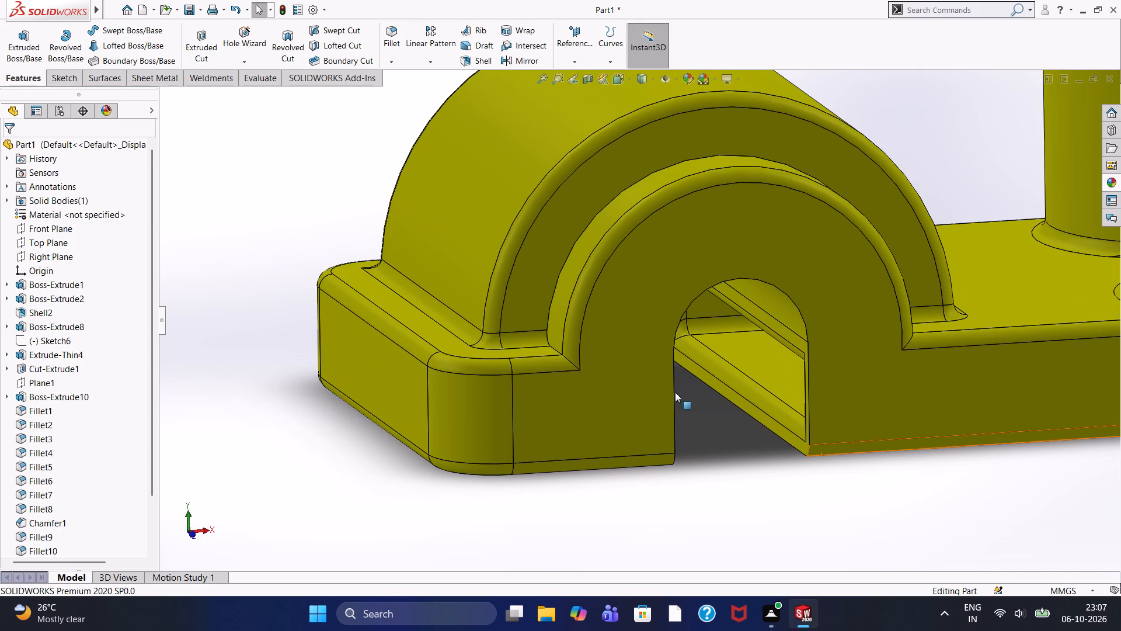
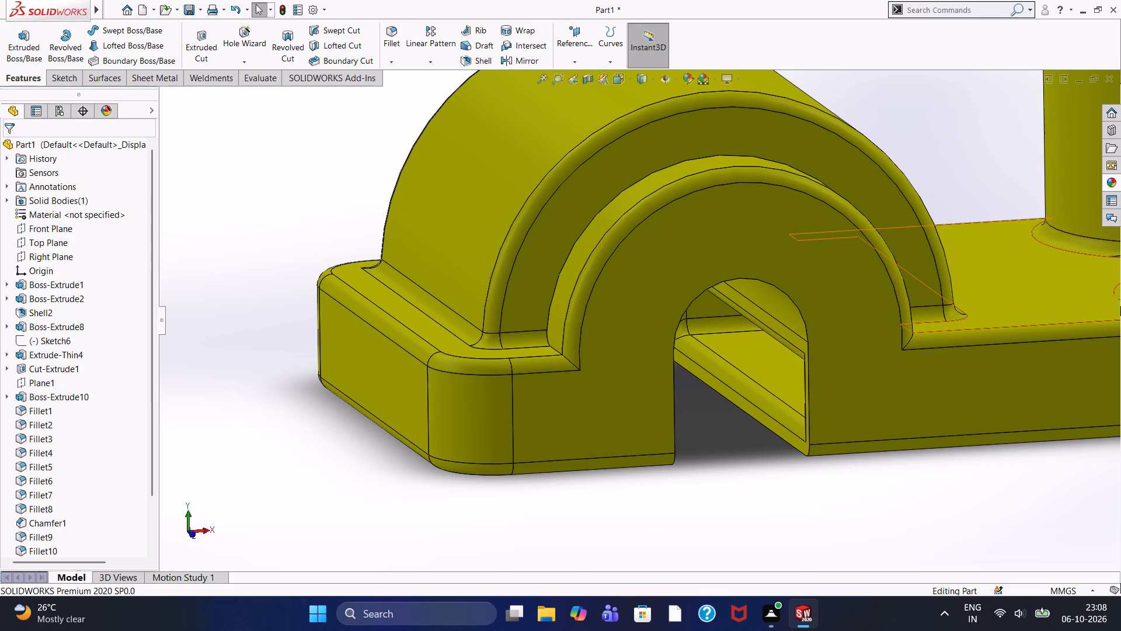
Examine the overall shape of the filleted housing, including the arched boss, base and tall block.
{"action": "scroll", "coordinate": [821, 379], "scroll_direction": "down", "scroll_amount": 2}
{"action": "scroll", "coordinate": [756, 341], "scroll_direction": "up", "scroll_amount": 12}
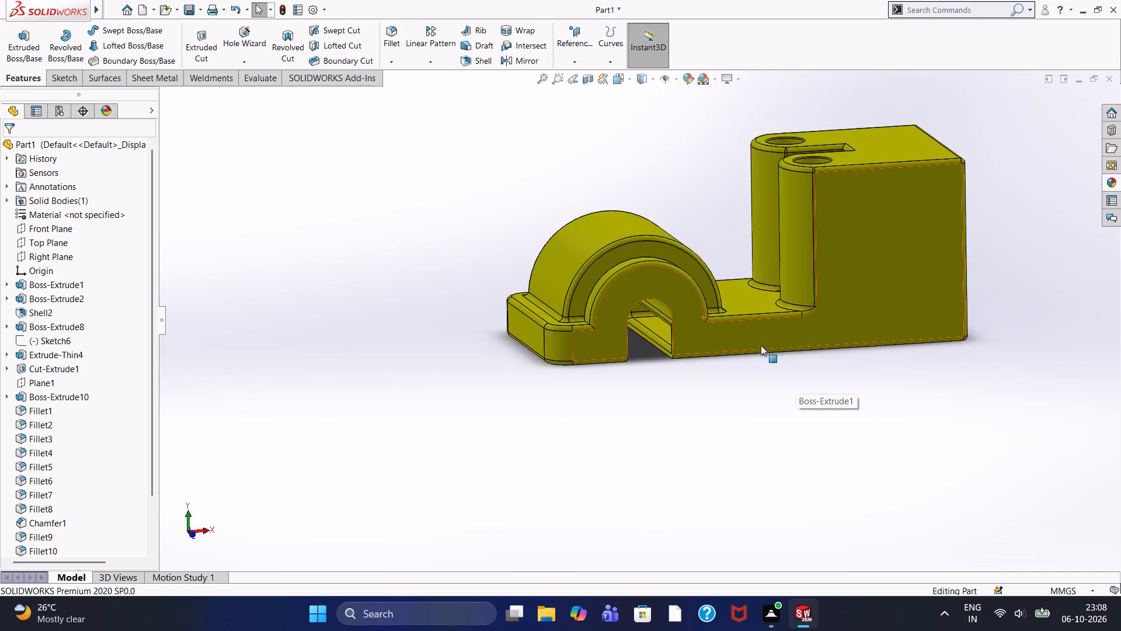
{"action": "scroll", "coordinate": [706, 337], "scroll_direction": "down", "scroll_amount": 5}
{"action": "scroll", "coordinate": [657, 322], "scroll_direction": "up", "scroll_amount": 5}
{"action": "scroll", "coordinate": [665, 341], "scroll_direction": "down", "scroll_amount": 2}
{"action": "scroll", "coordinate": [736, 315], "scroll_direction": "up", "scroll_amount": 2}
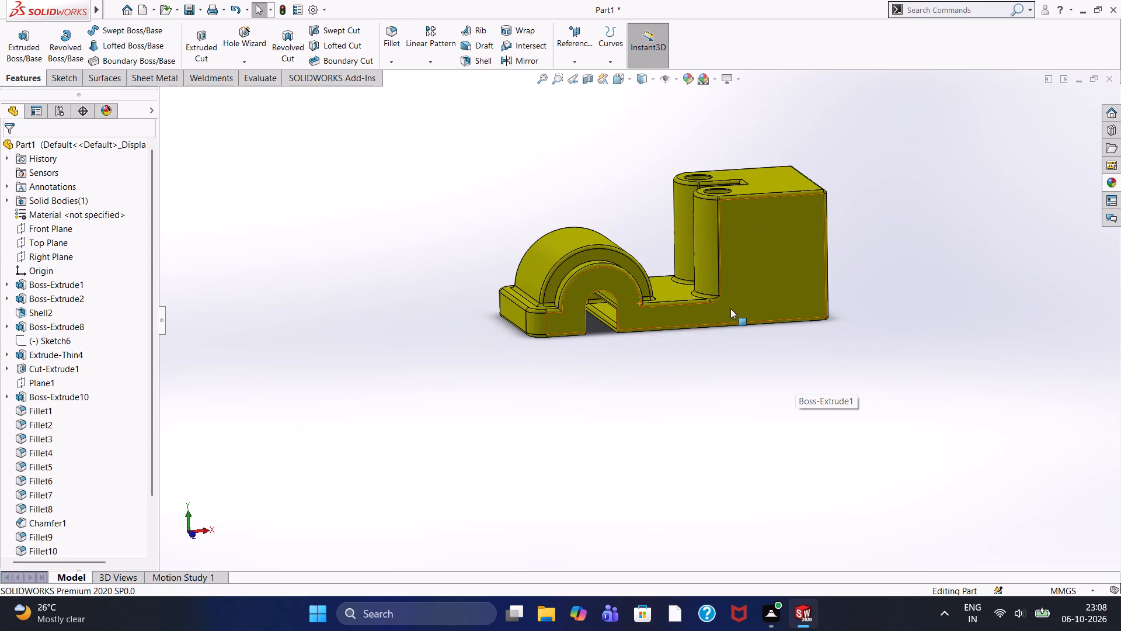
{"action": "scroll", "coordinate": [730, 308], "scroll_direction": "up", "scroll_amount": 1}
{"action": "scroll", "coordinate": [750, 301], "scroll_direction": "down", "scroll_amount": 3}
{"action": "scroll", "coordinate": [795, 244], "scroll_direction": "up", "scroll_amount": 2}
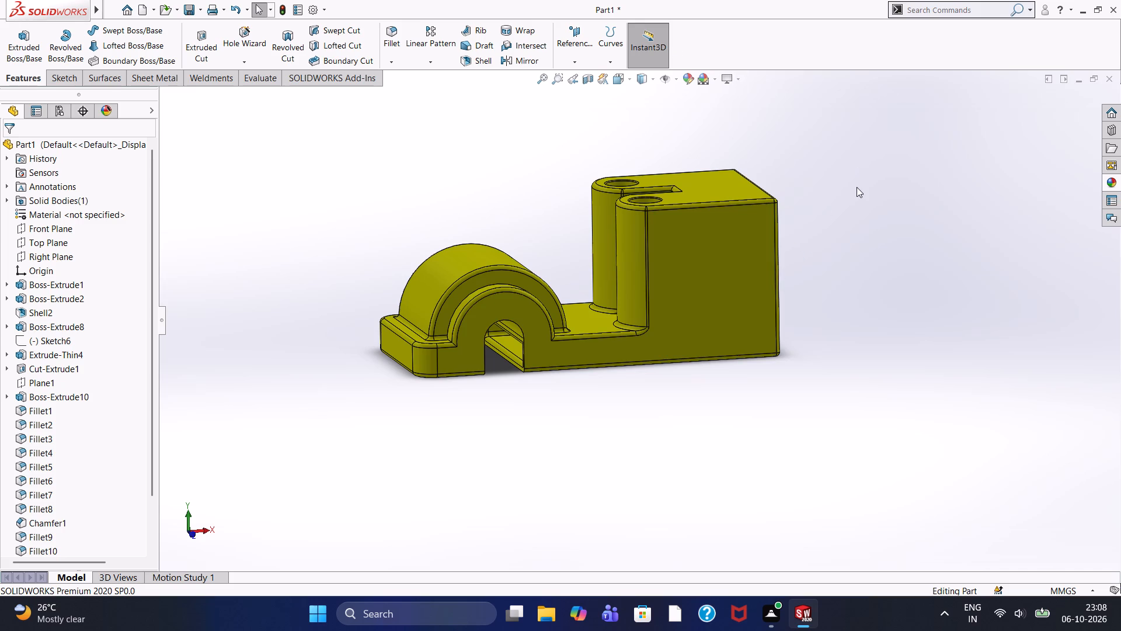
Examine the tall block's upper edges, its two rounded columns with holes and the slot between them.
{"action": "scroll", "coordinate": [682, 221], "scroll_direction": "down", "scroll_amount": 5}
{"action": "scroll", "coordinate": [672, 215], "scroll_direction": "up", "scroll_amount": 4}
{"action": "scroll", "coordinate": [627, 310], "scroll_direction": "down", "scroll_amount": 3}
{"action": "scroll", "coordinate": [583, 251], "scroll_direction": "up", "scroll_amount": 1}
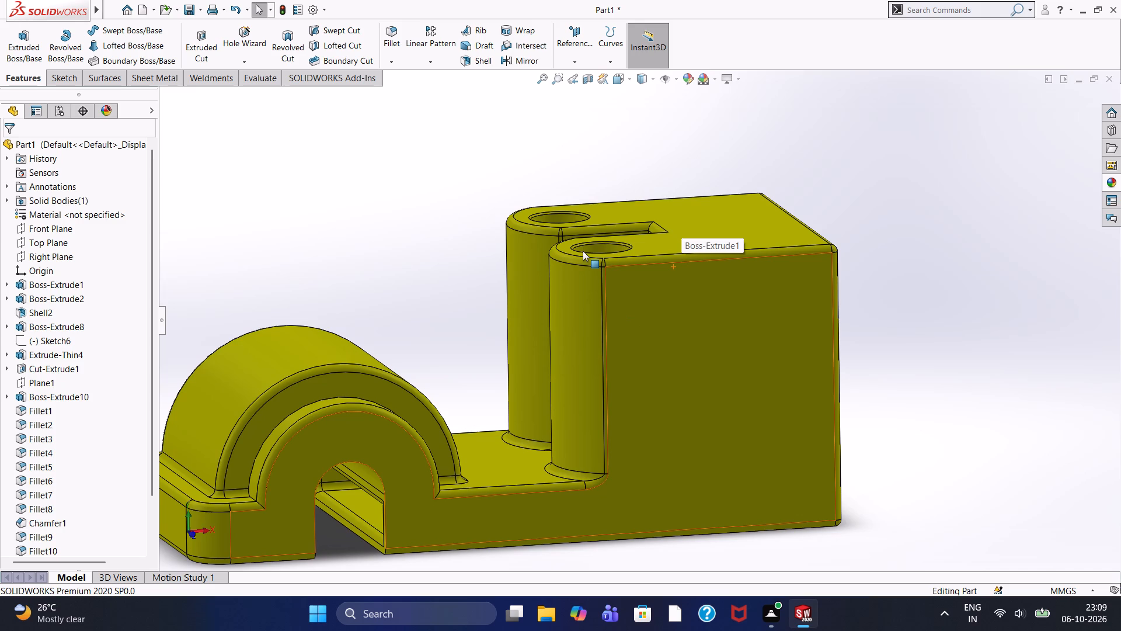
{"action": "scroll", "coordinate": [631, 320], "scroll_direction": "down", "scroll_amount": 4}
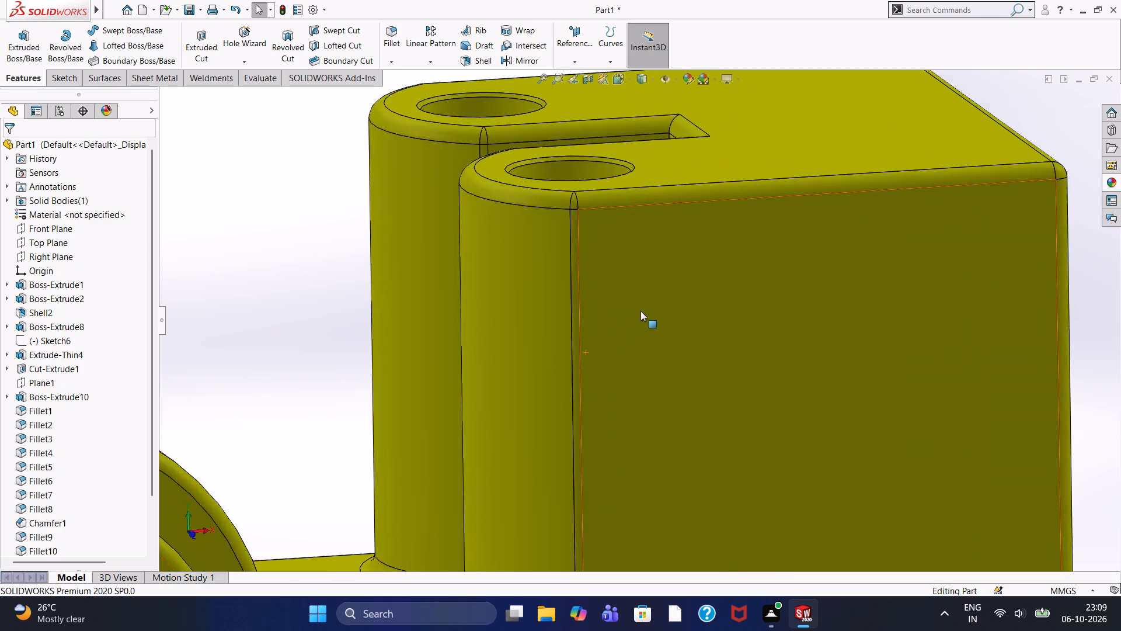
{"action": "scroll", "coordinate": [643, 300], "scroll_direction": "up", "scroll_amount": 4}
{"action": "scroll", "coordinate": [643, 300], "scroll_direction": "down", "scroll_amount": 2}
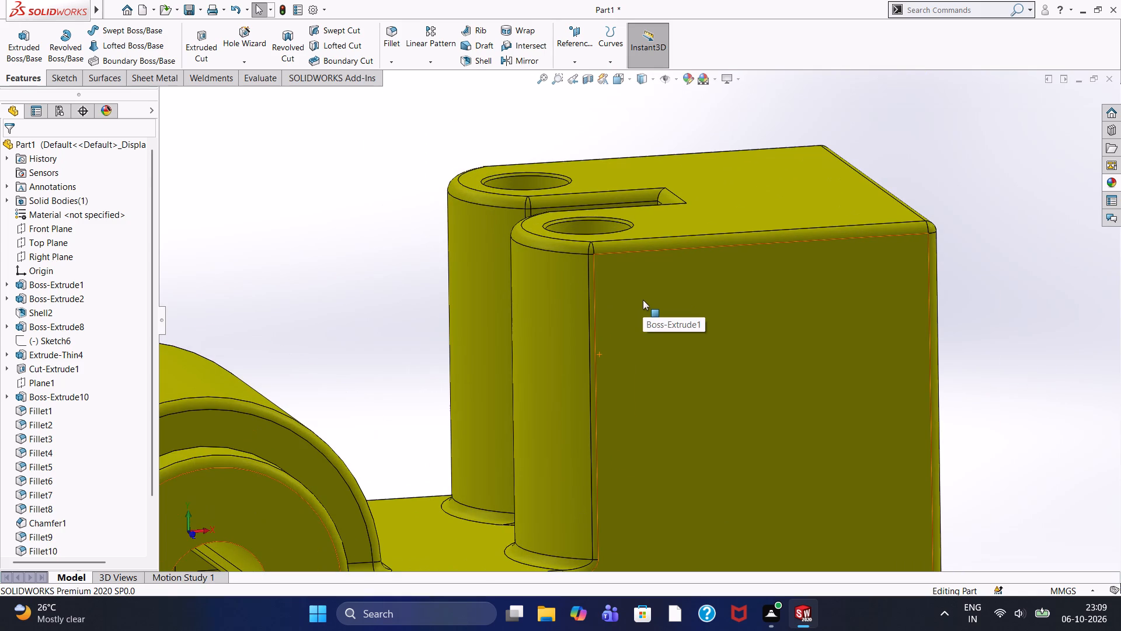
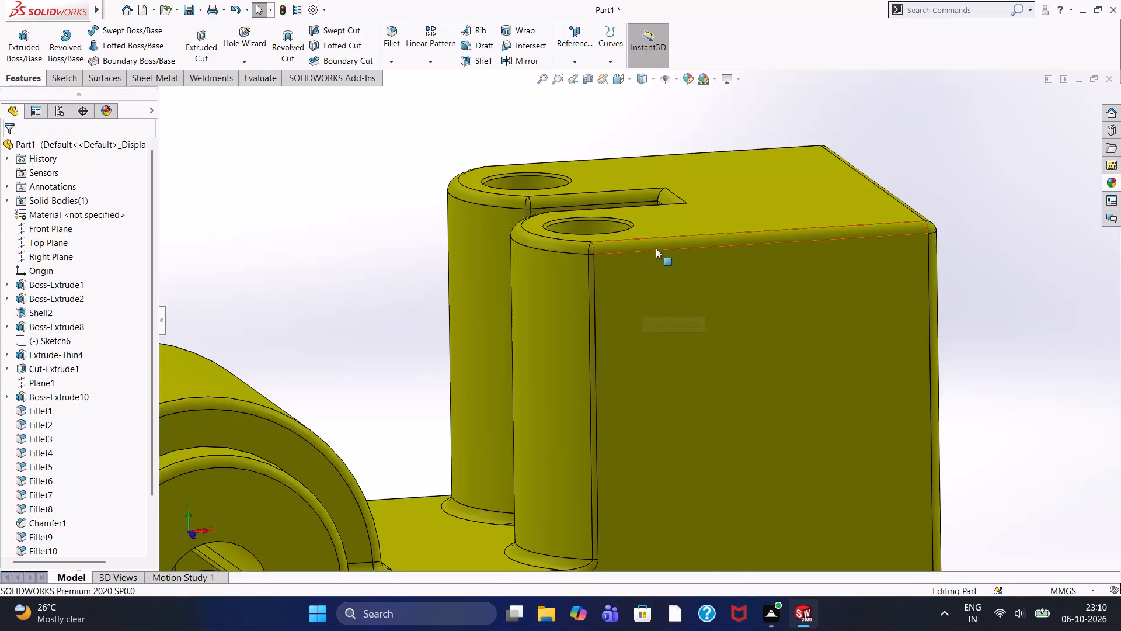
Examine the housing from its arched end and up close where the rounded columns meet the base beside the arched boss.
{"action": "scroll", "coordinate": [656, 247], "scroll_direction": "up", "scroll_amount": 3}
{"action": "scroll", "coordinate": [572, 287], "scroll_direction": "up", "scroll_amount": 3}
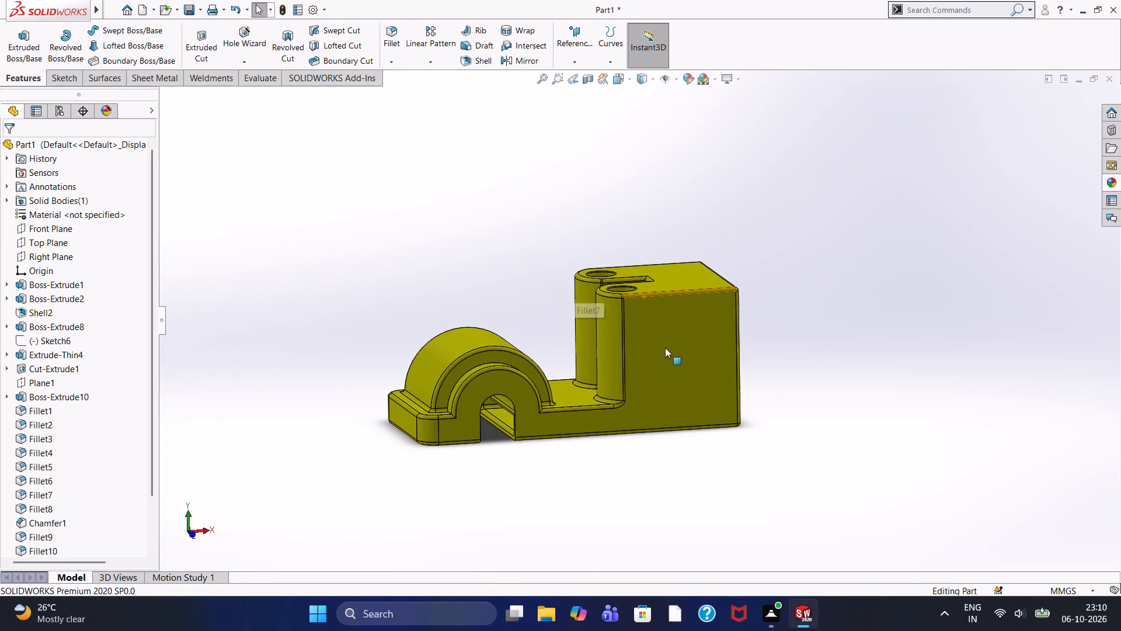
{"action": "scroll", "coordinate": [666, 347], "scroll_direction": "down", "scroll_amount": 2}
{"action": "scroll", "coordinate": [666, 347], "scroll_direction": "up", "scroll_amount": 3}
{"action": "middle_click_drag", "start_coordinate": [628, 453], "coordinate": [725, 409]}
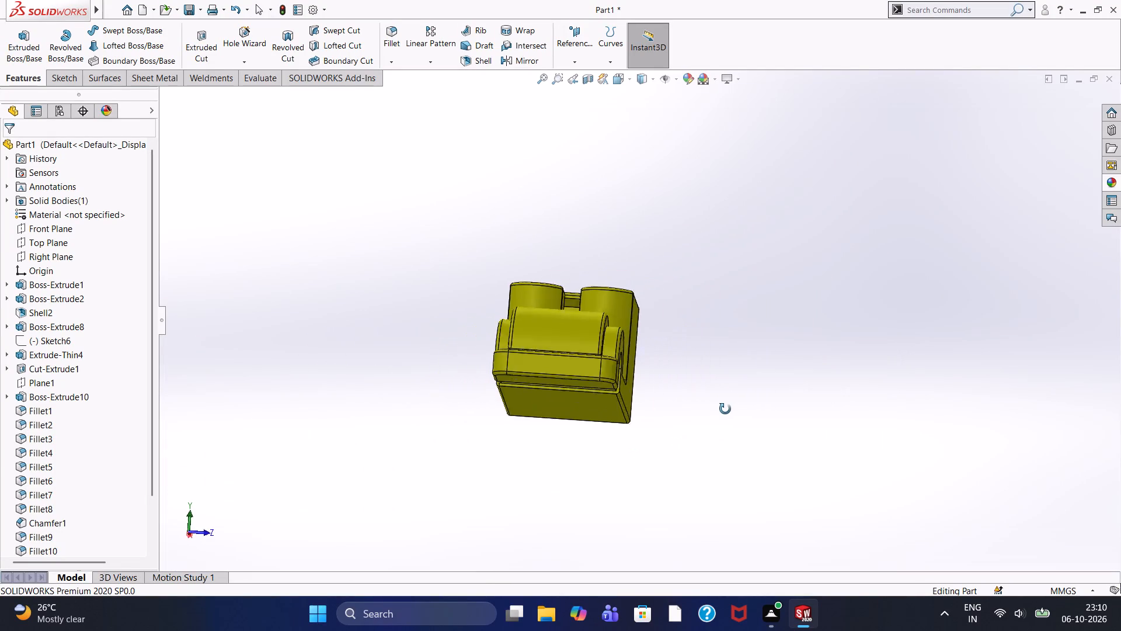
{"action": "middle_click_drag", "start_coordinate": [725, 409], "coordinate": [642, 445]}
{"action": "scroll", "coordinate": [583, 329], "scroll_direction": "down", "scroll_amount": 10}
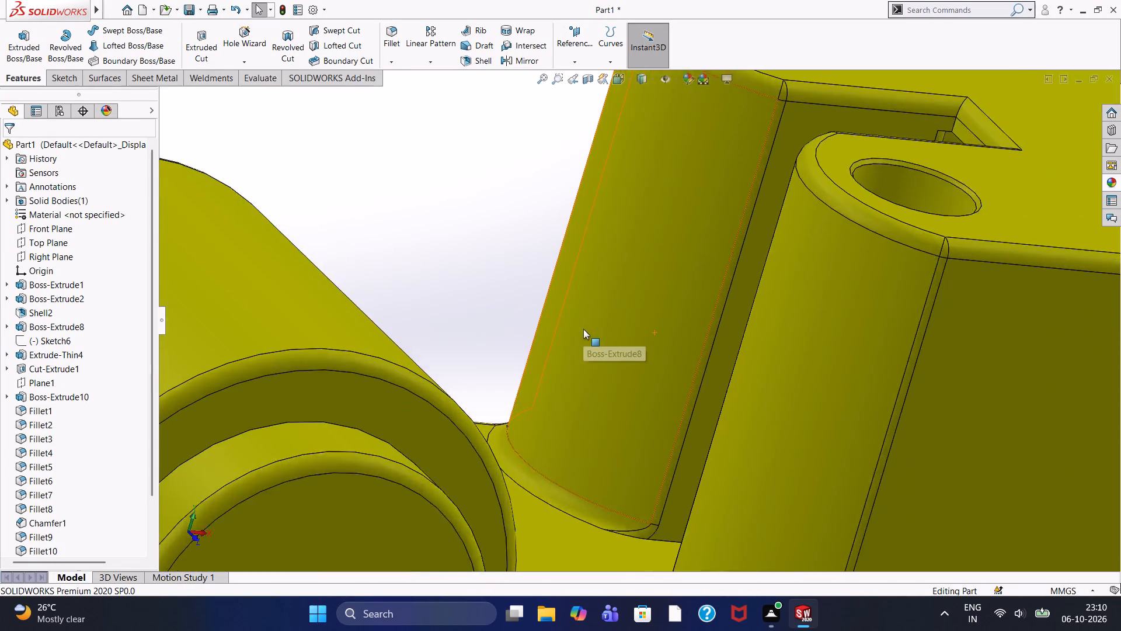
{"action": "scroll", "coordinate": [583, 329], "scroll_direction": "up", "scroll_amount": 7}
{"action": "scroll", "coordinate": [598, 356], "scroll_direction": "down", "scroll_amount": 4}
{"action": "scroll", "coordinate": [598, 356], "scroll_direction": "up", "scroll_amount": 6}
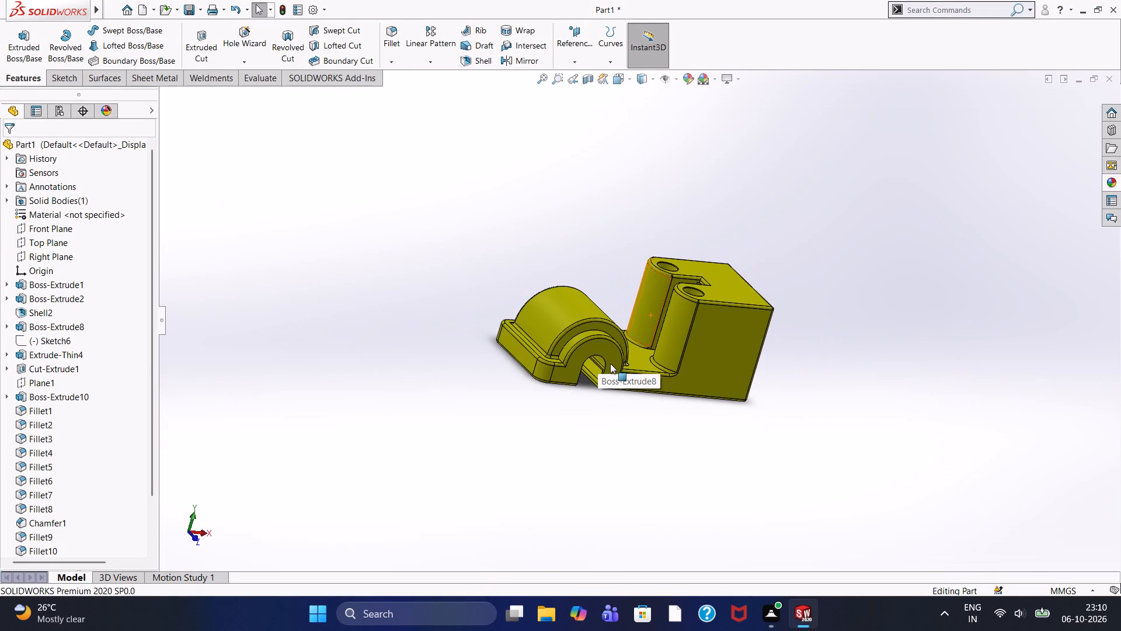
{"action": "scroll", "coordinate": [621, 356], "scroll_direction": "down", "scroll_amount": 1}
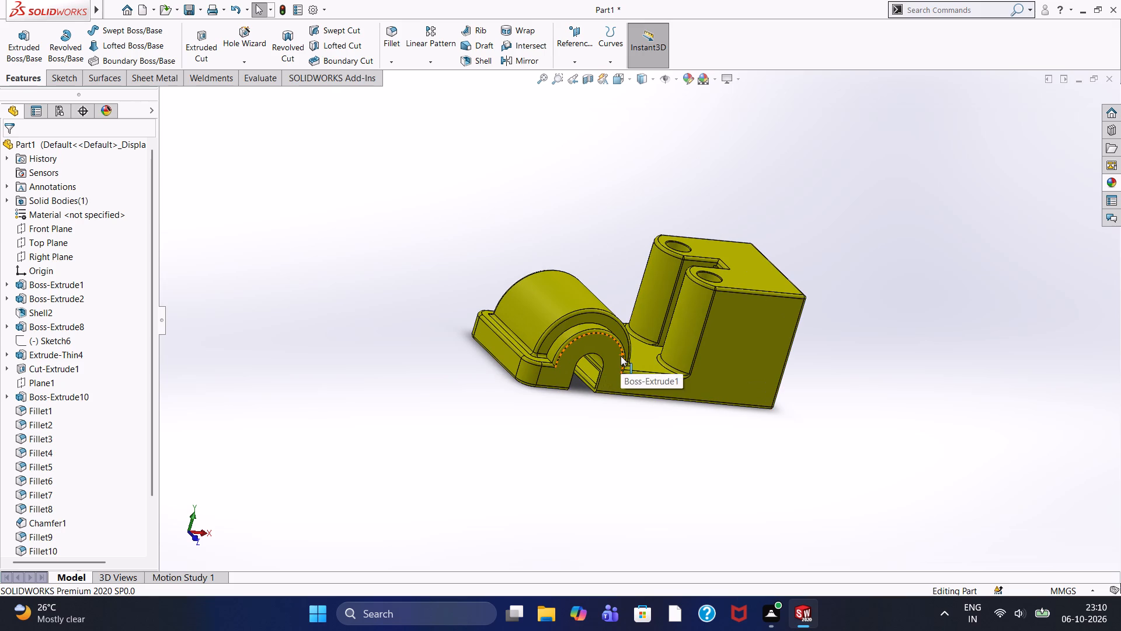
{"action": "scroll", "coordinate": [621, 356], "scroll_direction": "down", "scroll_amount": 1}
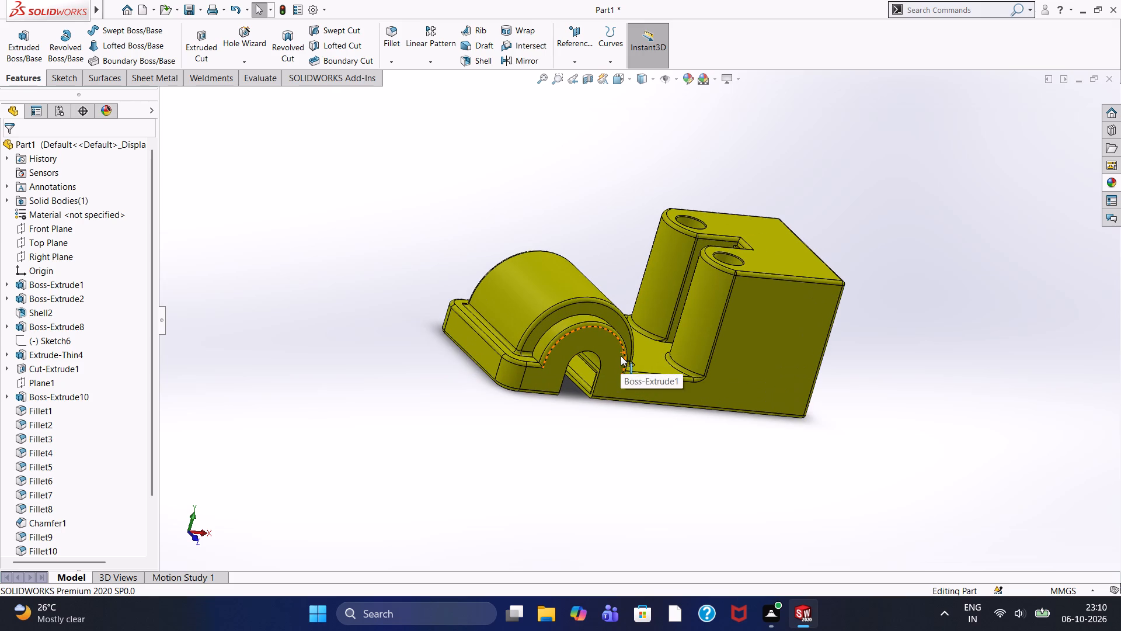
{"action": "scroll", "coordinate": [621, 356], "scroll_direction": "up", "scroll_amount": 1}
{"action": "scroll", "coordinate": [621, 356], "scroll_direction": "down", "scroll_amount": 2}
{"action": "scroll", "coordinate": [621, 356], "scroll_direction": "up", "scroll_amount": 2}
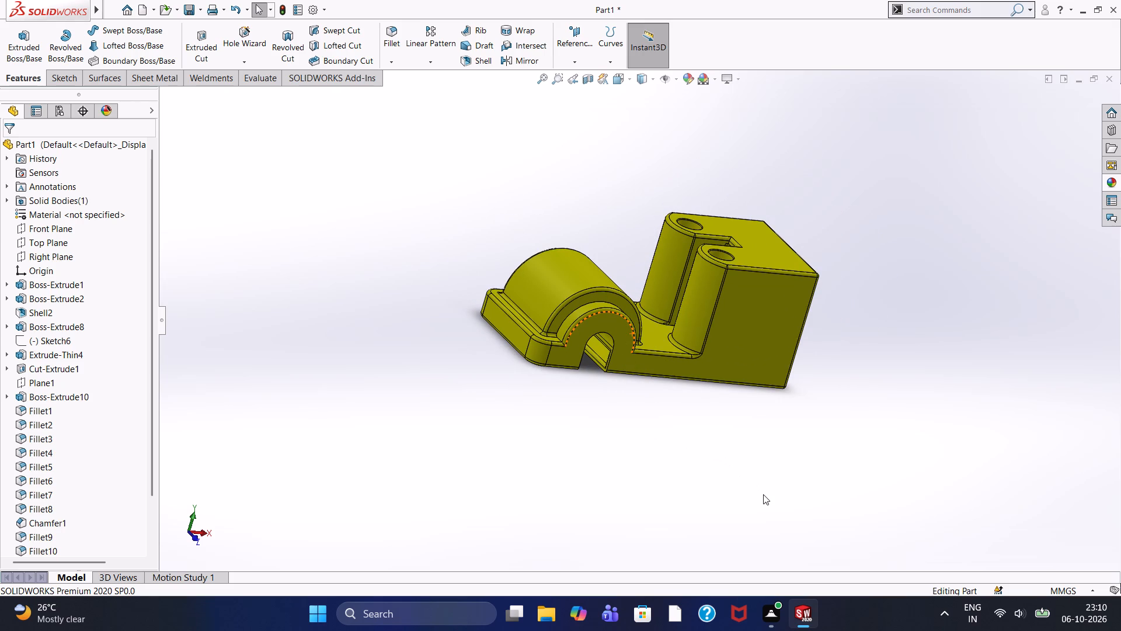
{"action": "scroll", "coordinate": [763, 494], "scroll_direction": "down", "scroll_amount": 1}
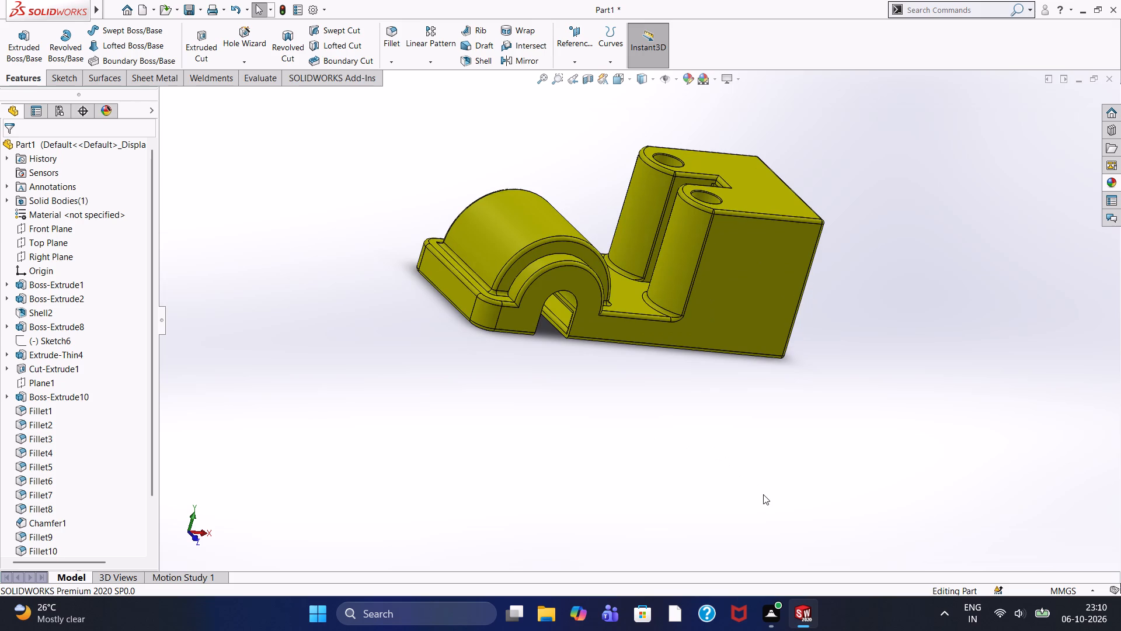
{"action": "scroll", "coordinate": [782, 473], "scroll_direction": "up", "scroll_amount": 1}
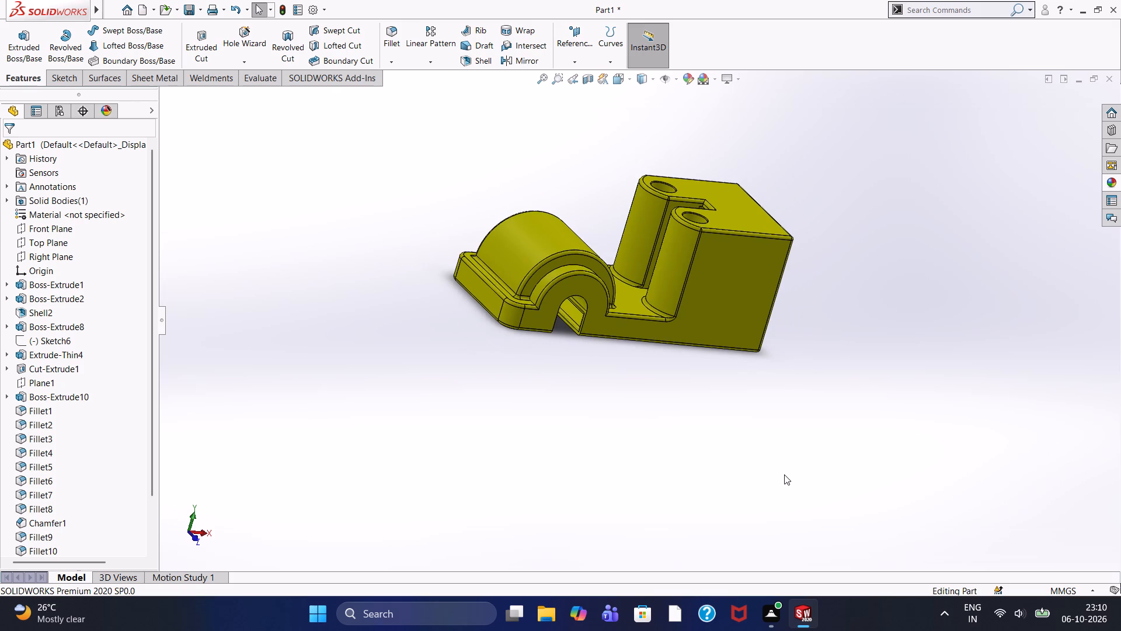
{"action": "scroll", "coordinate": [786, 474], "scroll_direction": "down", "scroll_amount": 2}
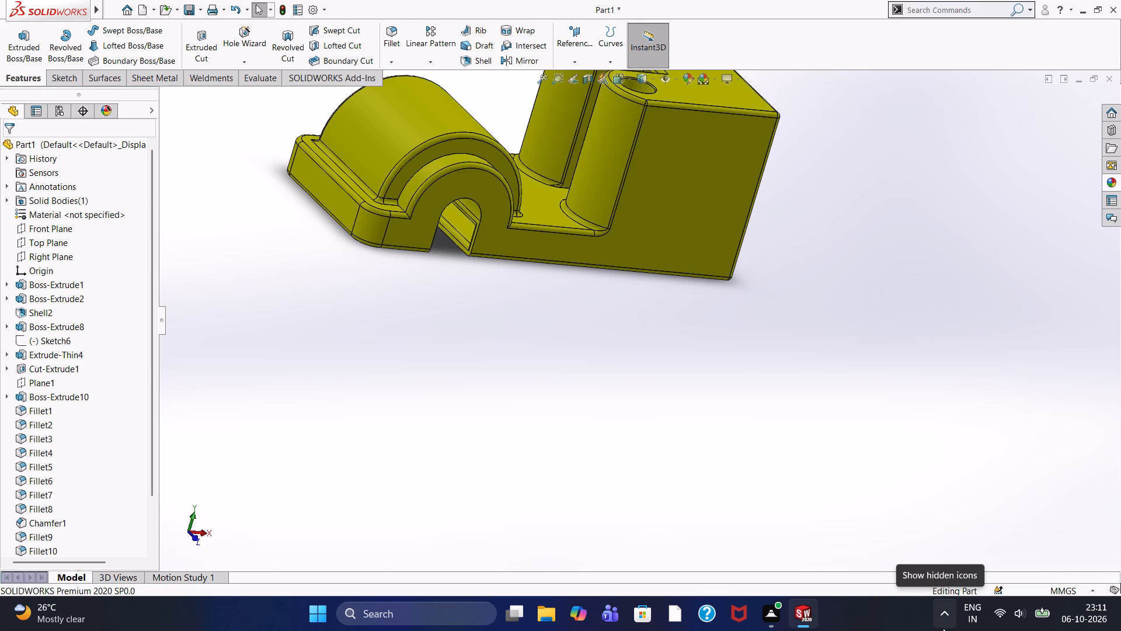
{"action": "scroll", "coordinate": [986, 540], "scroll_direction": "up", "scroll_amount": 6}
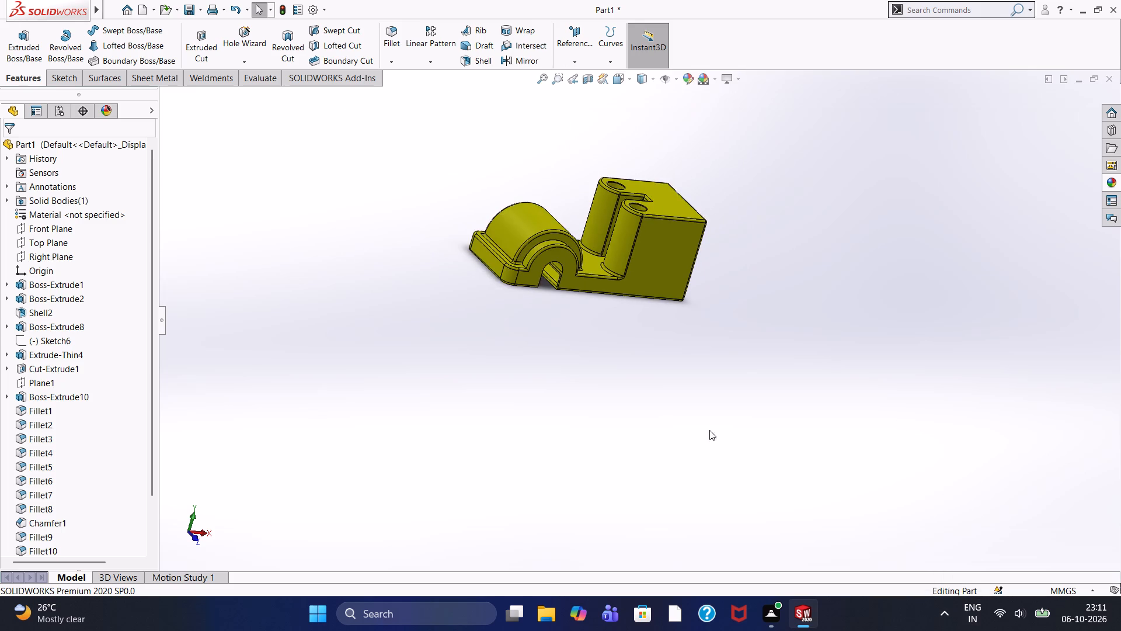
Examine the complete housing from its opposite side and from above, including the arched boss, columns, holes and slot.
{"action": "scroll", "coordinate": [690, 396], "scroll_direction": "up", "scroll_amount": 1}
{"action": "middle_click_drag", "start_coordinate": [649, 338], "coordinate": [697, 365]}
{"action": "scroll", "coordinate": [660, 321], "scroll_direction": "up", "scroll_amount": 3}
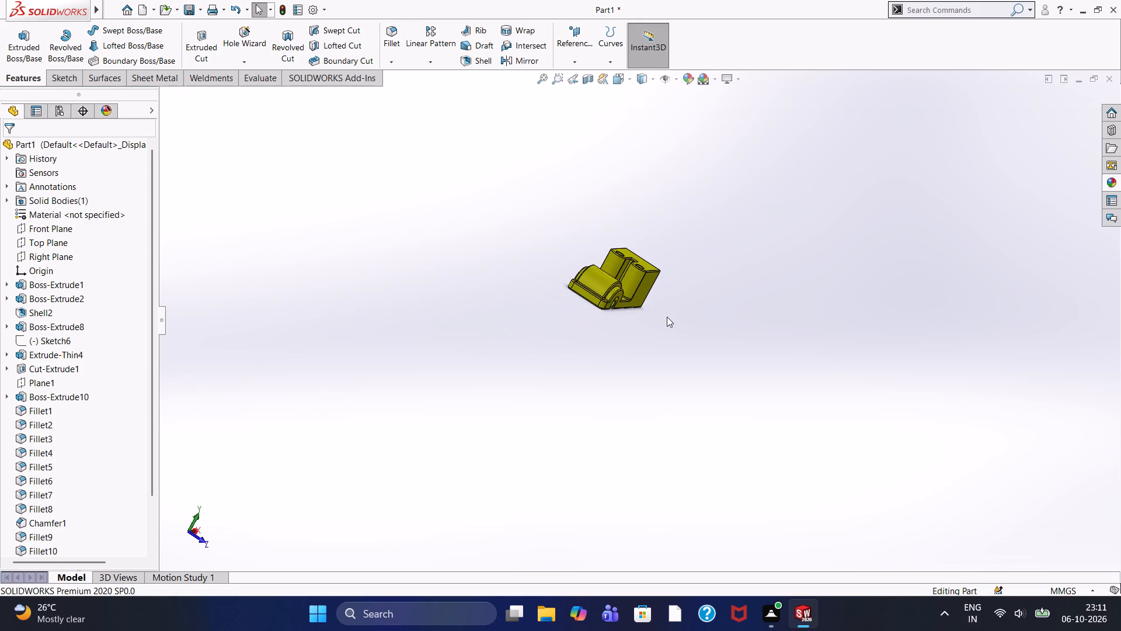
{"action": "scroll", "coordinate": [665, 314], "scroll_direction": "down", "scroll_amount": 4}
{"action": "scroll", "coordinate": [649, 318], "scroll_direction": "up", "scroll_amount": 1}
{"action": "scroll", "coordinate": [649, 318], "scroll_direction": "down", "scroll_amount": 3}
{"action": "scroll", "coordinate": [653, 314], "scroll_direction": "up", "scroll_amount": 2}
{"action": "middle_click_drag", "start_coordinate": [545, 349], "coordinate": [633, 394]}
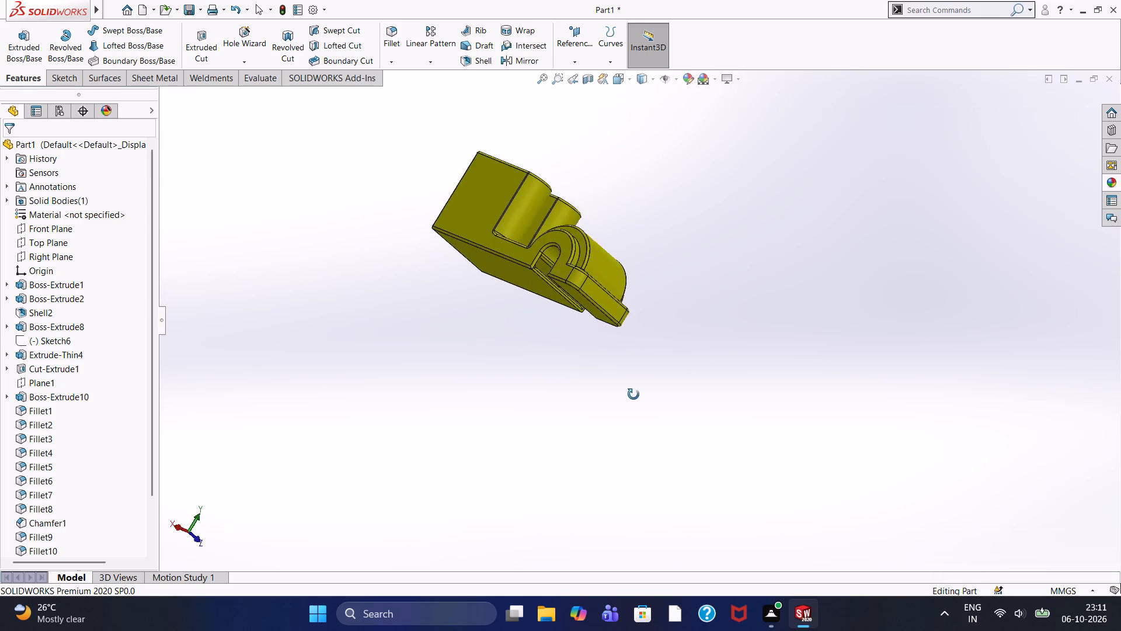
{"action": "middle_click_drag", "start_coordinate": [633, 394], "coordinate": [616, 355]}
{"action": "middle_click_drag", "start_coordinate": [596, 329], "coordinate": [536, 465]}
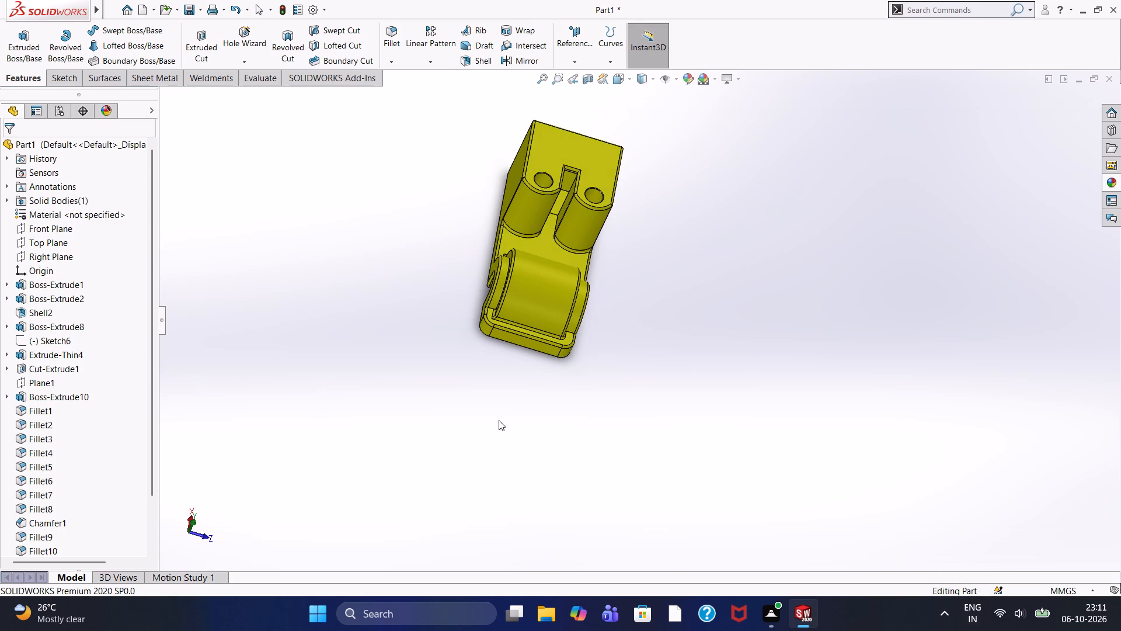
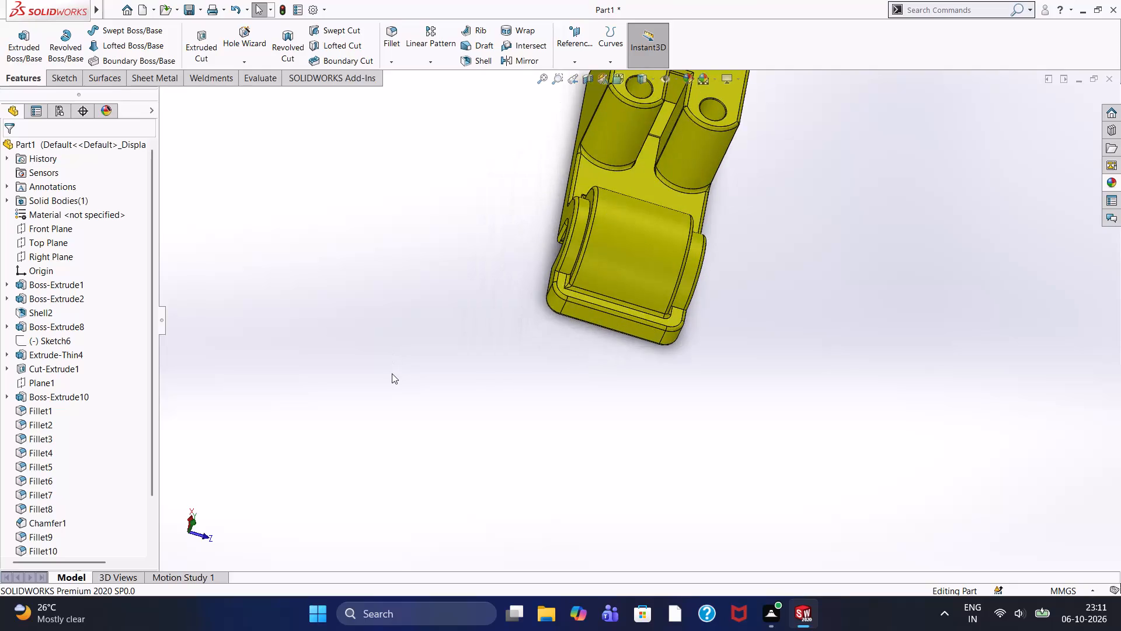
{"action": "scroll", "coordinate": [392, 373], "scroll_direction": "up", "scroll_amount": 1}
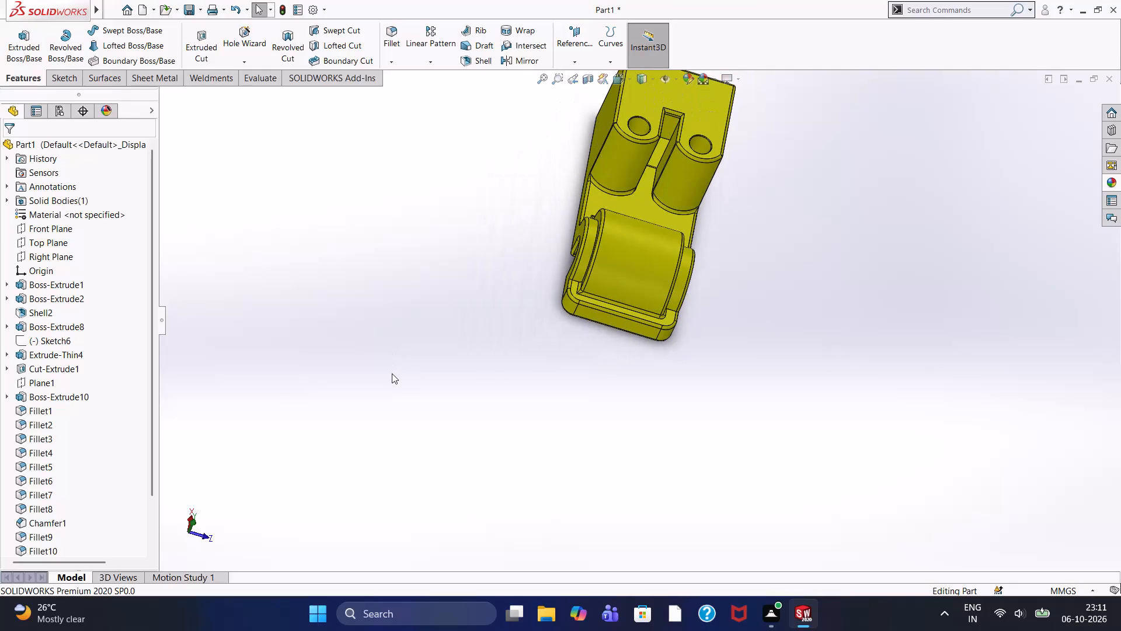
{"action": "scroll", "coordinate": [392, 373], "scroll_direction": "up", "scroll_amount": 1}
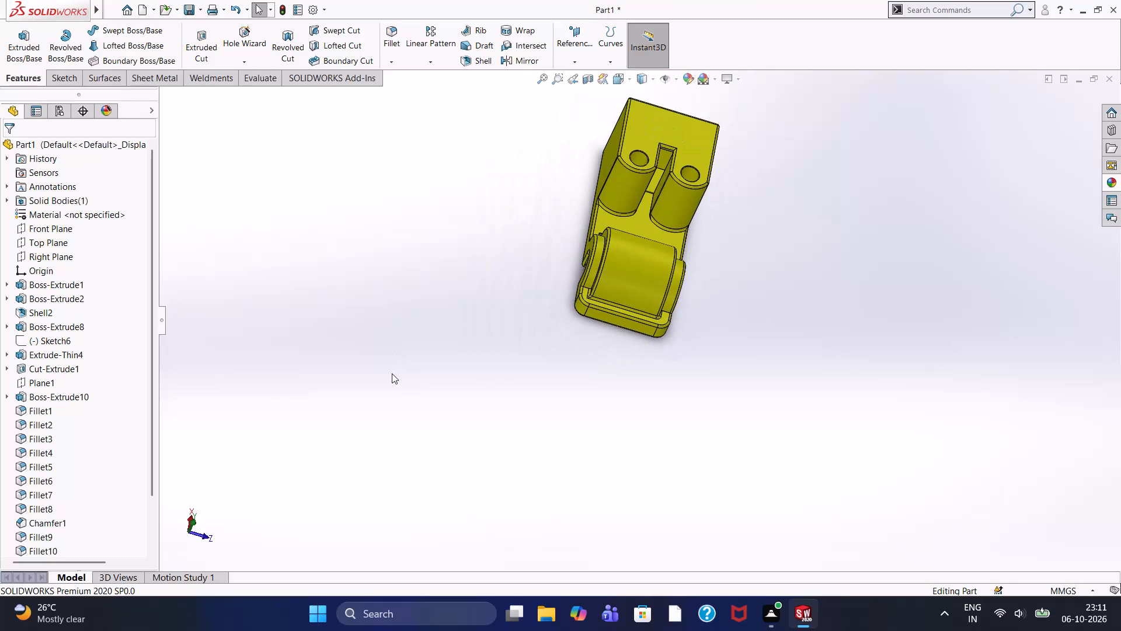
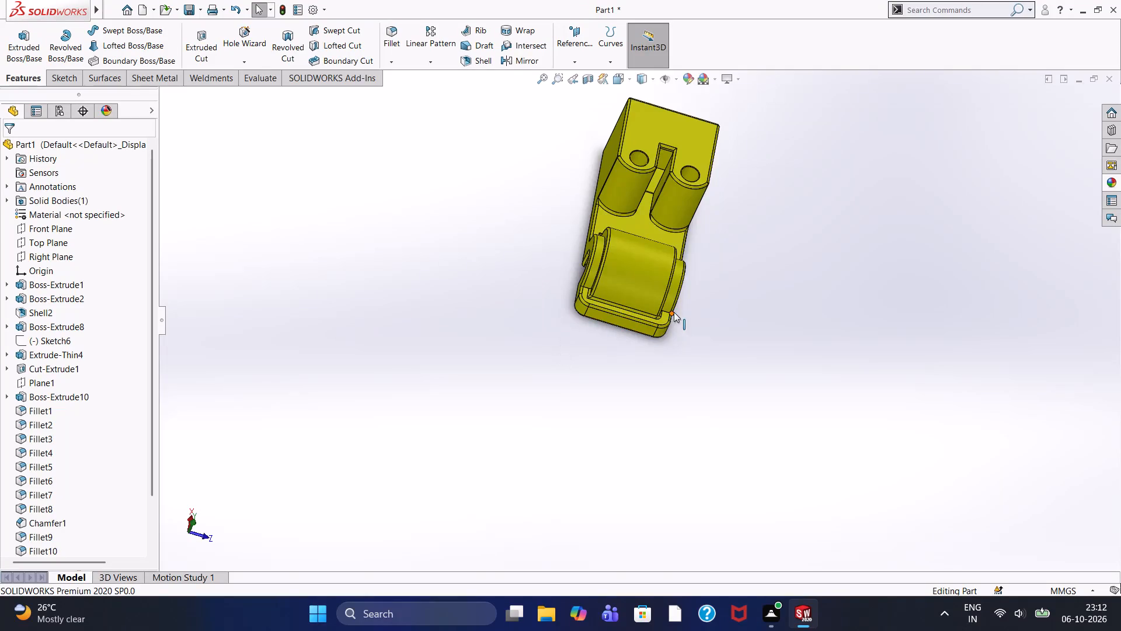
Inspect the finished housing from above, the end and both long-side angles, checking the half-round boss, twin bored columns and block.
{"action": "scroll", "coordinate": [677, 311], "scroll_direction": "down", "scroll_amount": 1}
{"action": "scroll", "coordinate": [677, 311], "scroll_direction": "up", "scroll_amount": 1}
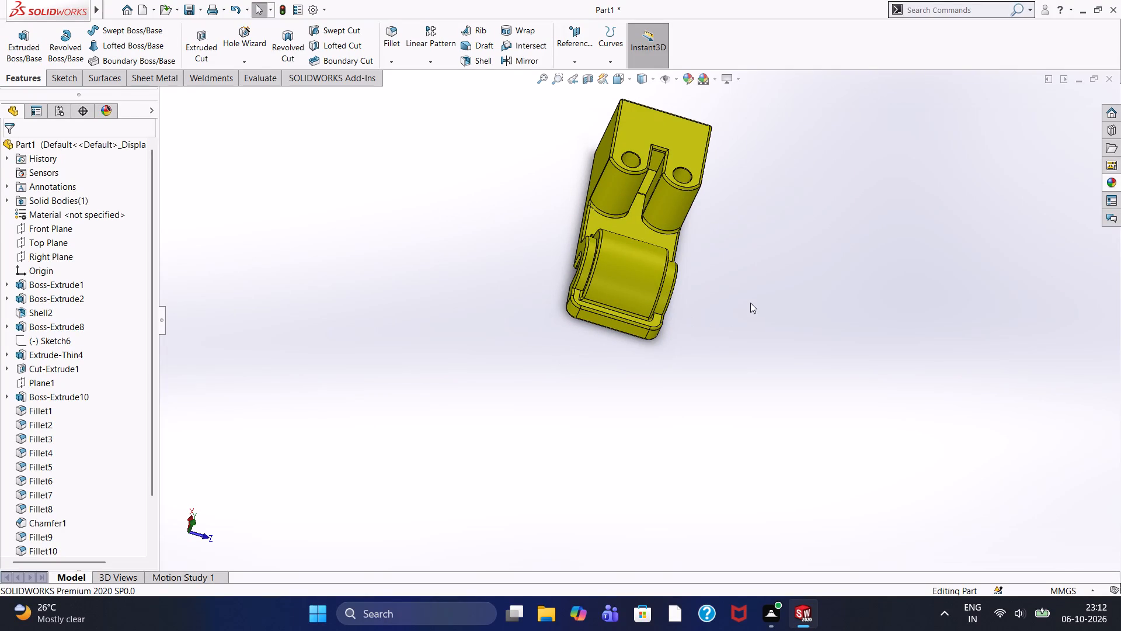
{"action": "scroll", "coordinate": [761, 330], "scroll_direction": "down", "scroll_amount": 2}
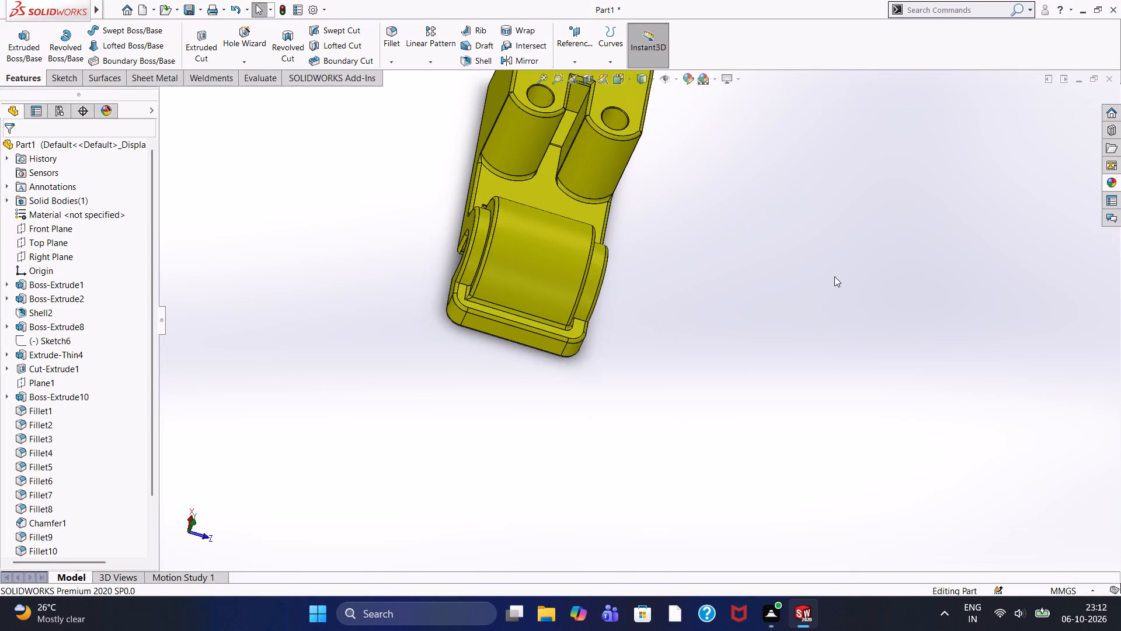
{"action": "scroll", "coordinate": [834, 276], "scroll_direction": "down", "scroll_amount": 1}
{"action": "scroll", "coordinate": [835, 277], "scroll_direction": "up", "scroll_amount": 6}
{"action": "middle_click_drag", "start_coordinate": [562, 303], "coordinate": [476, 192]}
{"action": "middle_click_drag", "start_coordinate": [627, 312], "coordinate": [580, 303]}
{"action": "scroll", "coordinate": [652, 289], "scroll_direction": "down", "scroll_amount": 3}
{"action": "scroll", "coordinate": [652, 289], "scroll_direction": "up", "scroll_amount": 1}
{"action": "scroll", "coordinate": [652, 289], "scroll_direction": "down", "scroll_amount": 2}
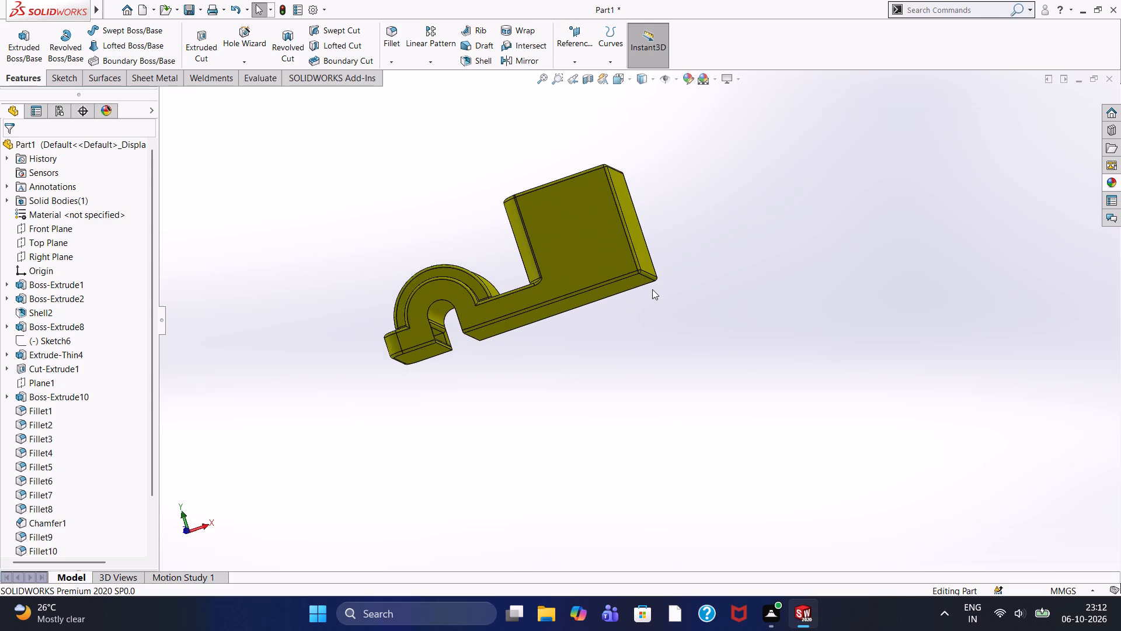
{"action": "scroll", "coordinate": [652, 289], "scroll_direction": "up", "scroll_amount": 2}
{"action": "scroll", "coordinate": [652, 289], "scroll_direction": "down", "scroll_amount": 1}
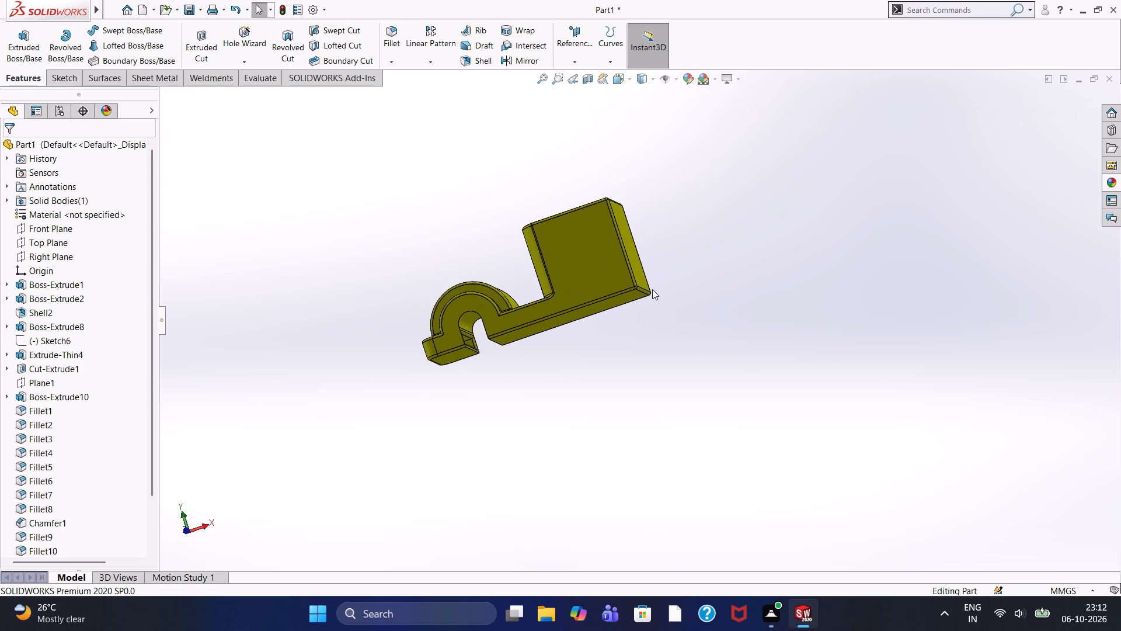
{"action": "scroll", "coordinate": [652, 289], "scroll_direction": "down", "scroll_amount": 1}
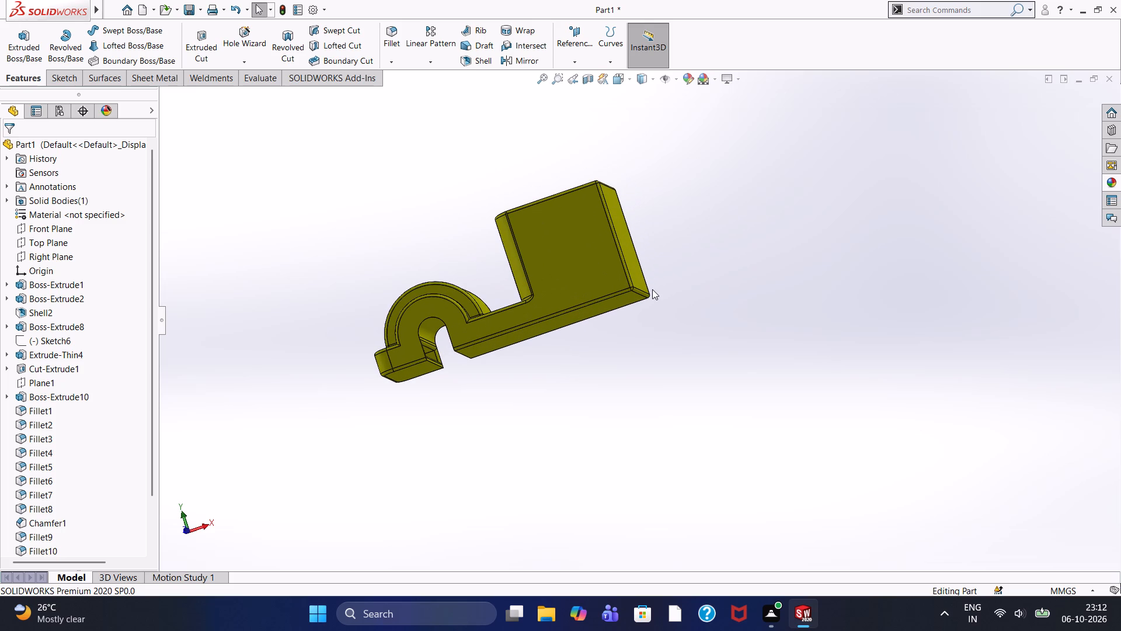
{"action": "scroll", "coordinate": [652, 289], "scroll_direction": "down", "scroll_amount": 1}
{"action": "scroll", "coordinate": [652, 289], "scroll_direction": "up", "scroll_amount": 1}
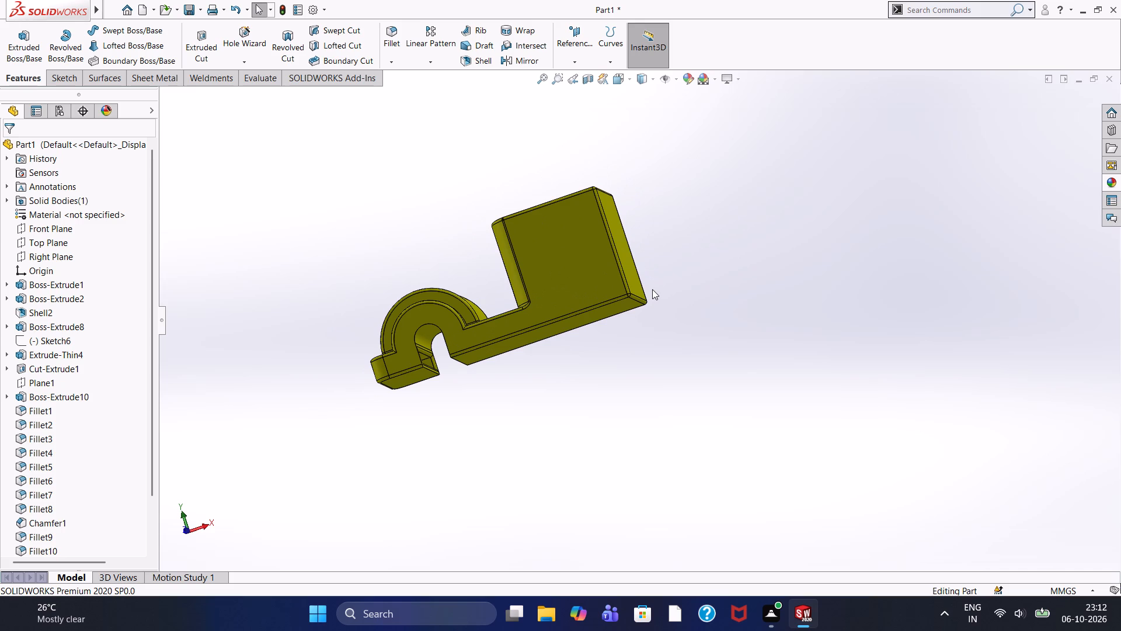
{"action": "scroll", "coordinate": [652, 289], "scroll_direction": "down", "scroll_amount": 1}
{"action": "scroll", "coordinate": [652, 289], "scroll_direction": "up", "scroll_amount": 1}
{"action": "scroll", "coordinate": [651, 290], "scroll_direction": "down", "scroll_amount": 1}
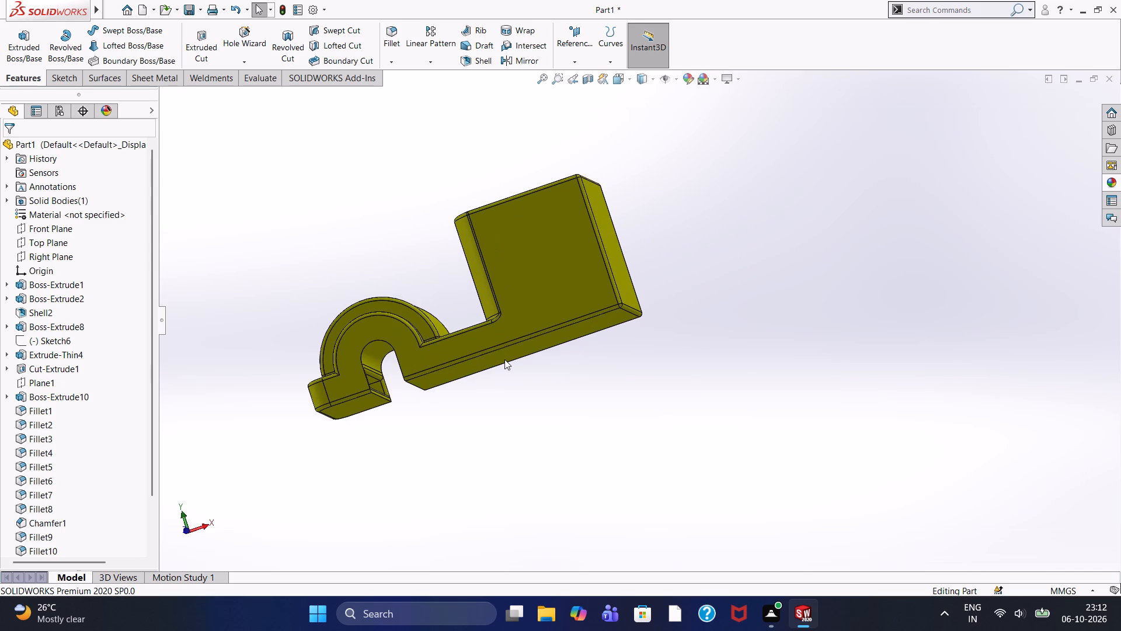
{"action": "middle_click_drag", "start_coordinate": [518, 368], "coordinate": [561, 401]}
{"action": "middle_click_drag", "start_coordinate": [538, 384], "coordinate": [553, 394]}
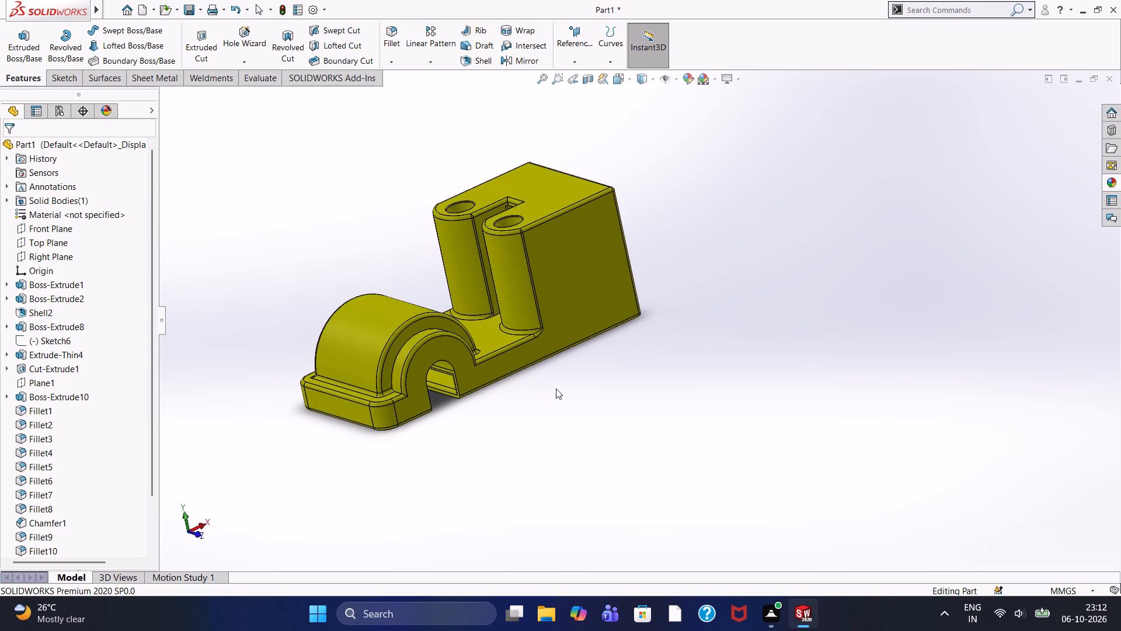
{"action": "scroll", "coordinate": [556, 389], "scroll_direction": "up", "scroll_amount": 1}
{"action": "scroll", "coordinate": [556, 389], "scroll_direction": "down", "scroll_amount": 1}
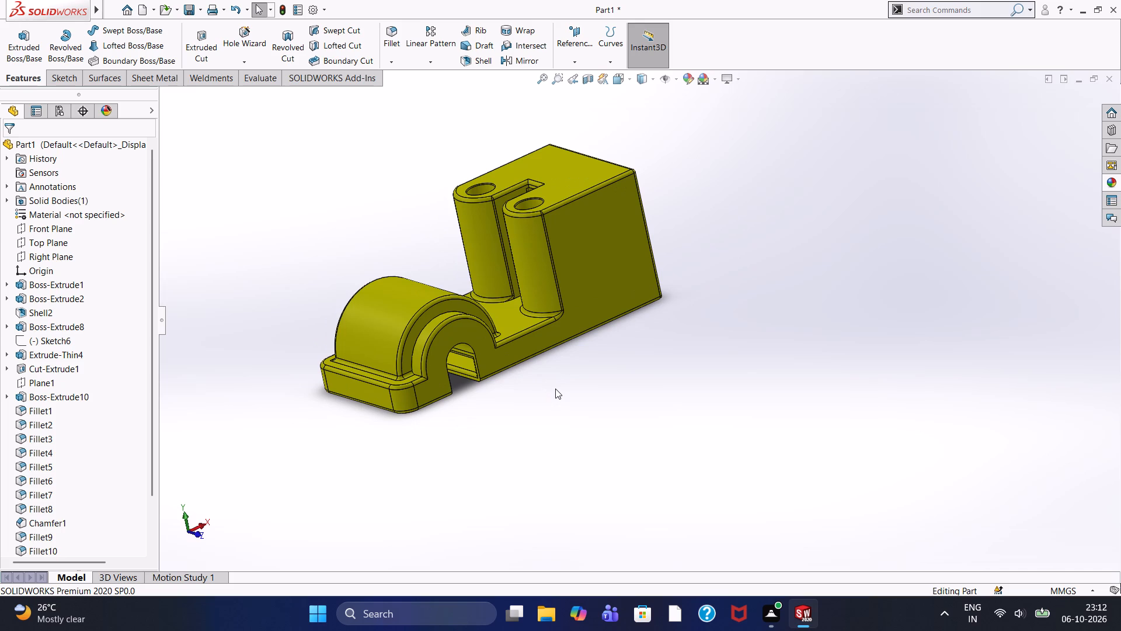
{"action": "scroll", "coordinate": [555, 389], "scroll_direction": "down", "scroll_amount": 2}
{"action": "scroll", "coordinate": [555, 389], "scroll_direction": "up", "scroll_amount": 2}
{"action": "scroll", "coordinate": [555, 389], "scroll_direction": "down", "scroll_amount": 2}
{"action": "scroll", "coordinate": [555, 389], "scroll_direction": "up", "scroll_amount": 1}
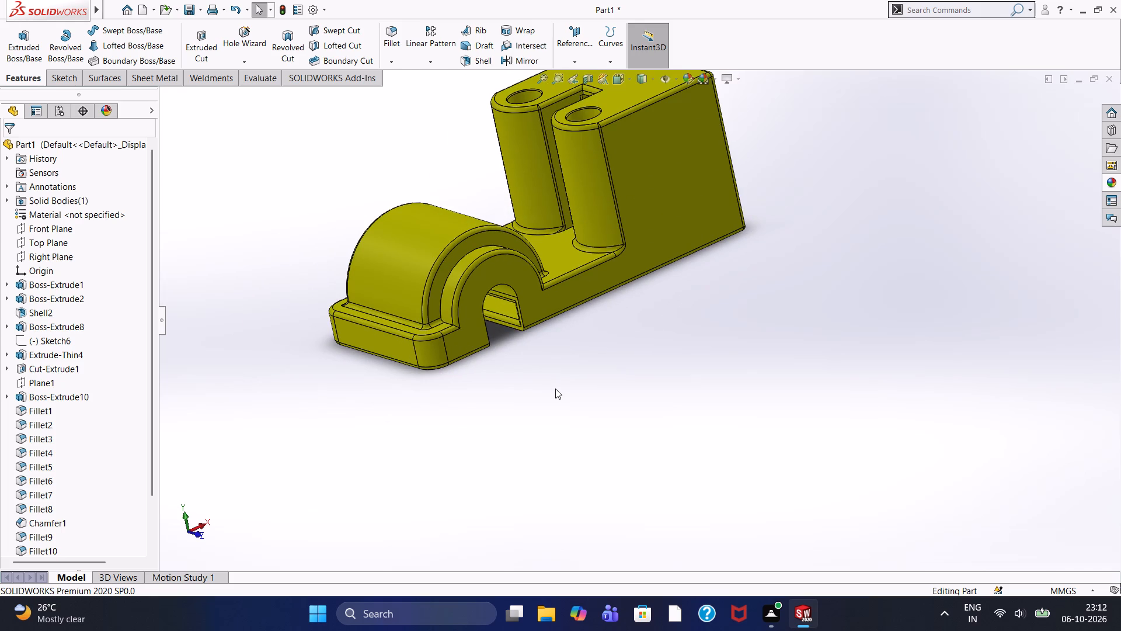
{"action": "scroll", "coordinate": [555, 389], "scroll_direction": "down", "scroll_amount": 1}
{"action": "scroll", "coordinate": [557, 362], "scroll_direction": "up", "scroll_amount": 3}
{"action": "middle_click_drag", "start_coordinate": [381, 244], "coordinate": [423, 271]}
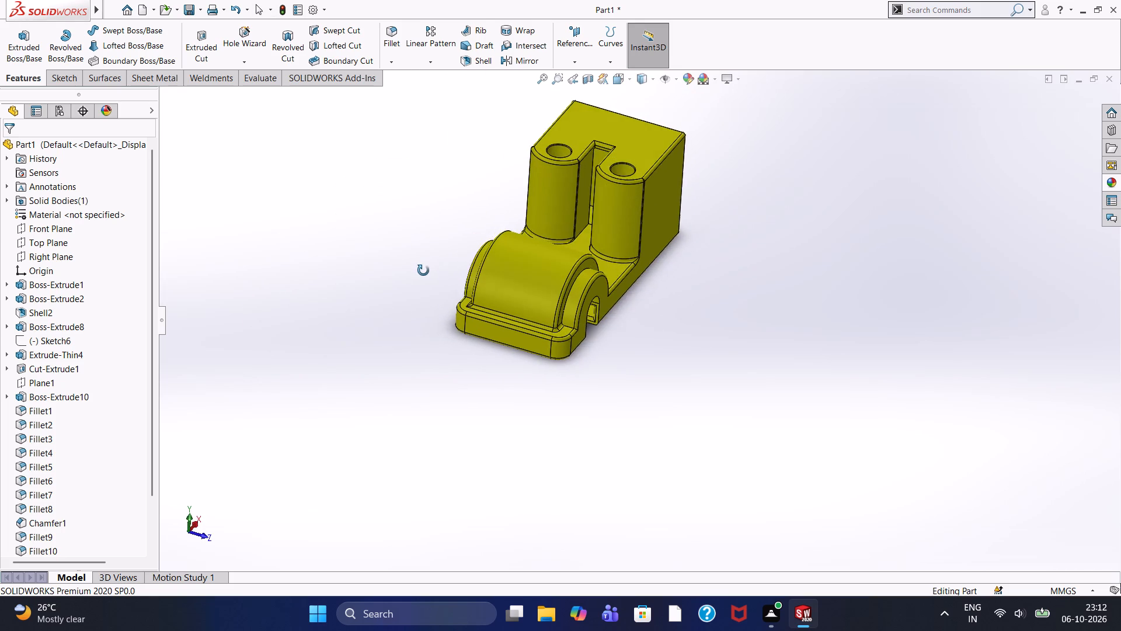
{"action": "middle_click_drag", "start_coordinate": [423, 271], "coordinate": [417, 240]}
{"action": "middle_click_drag", "start_coordinate": [440, 257], "coordinate": [487, 289]}
{"action": "scroll", "coordinate": [482, 252], "scroll_direction": "up", "scroll_amount": 3}
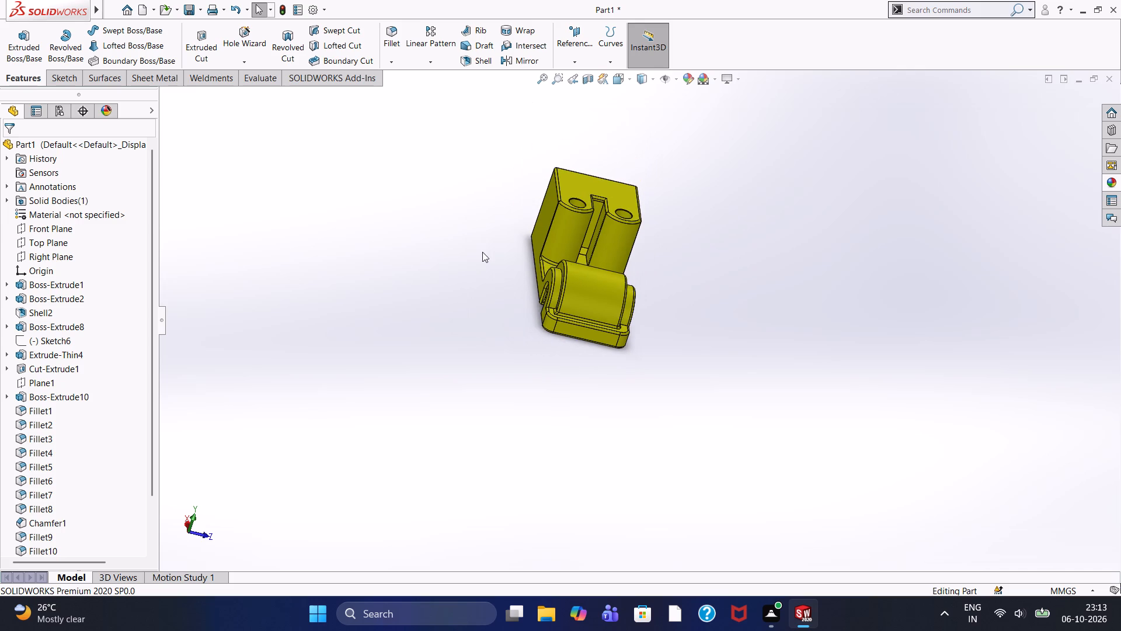
{"action": "middle_click_drag", "start_coordinate": [537, 370], "coordinate": [459, 307]}
{"action": "middle_click_drag", "start_coordinate": [506, 330], "coordinate": [491, 320]}
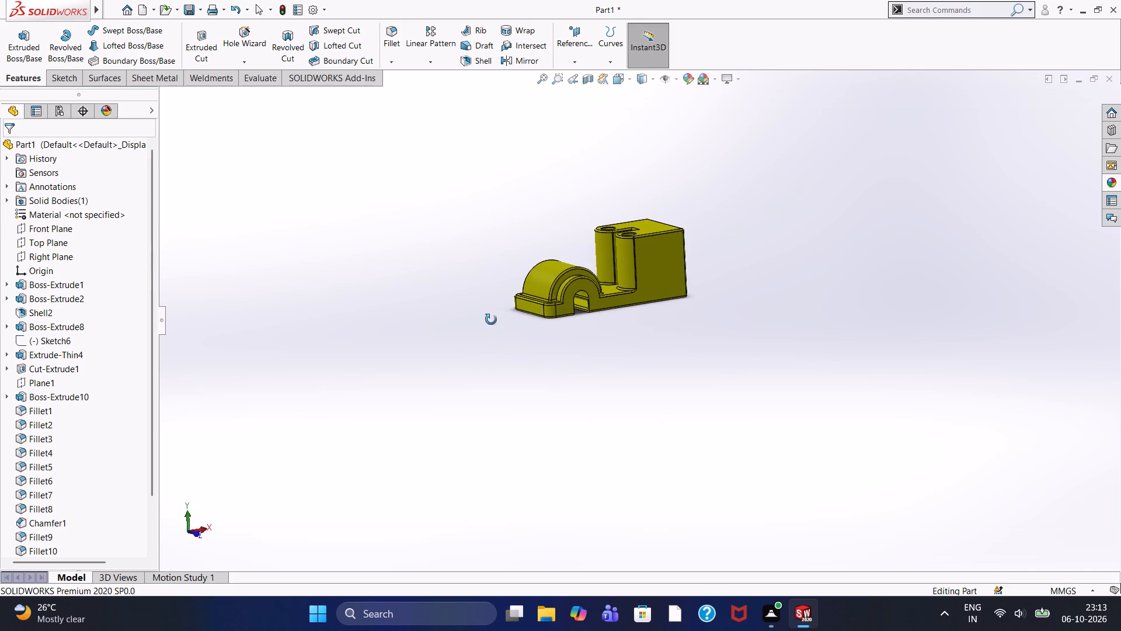
{"action": "middle_click_drag", "start_coordinate": [491, 320], "coordinate": [475, 312]}
{"action": "scroll", "coordinate": [489, 318], "scroll_direction": "down", "scroll_amount": 2}
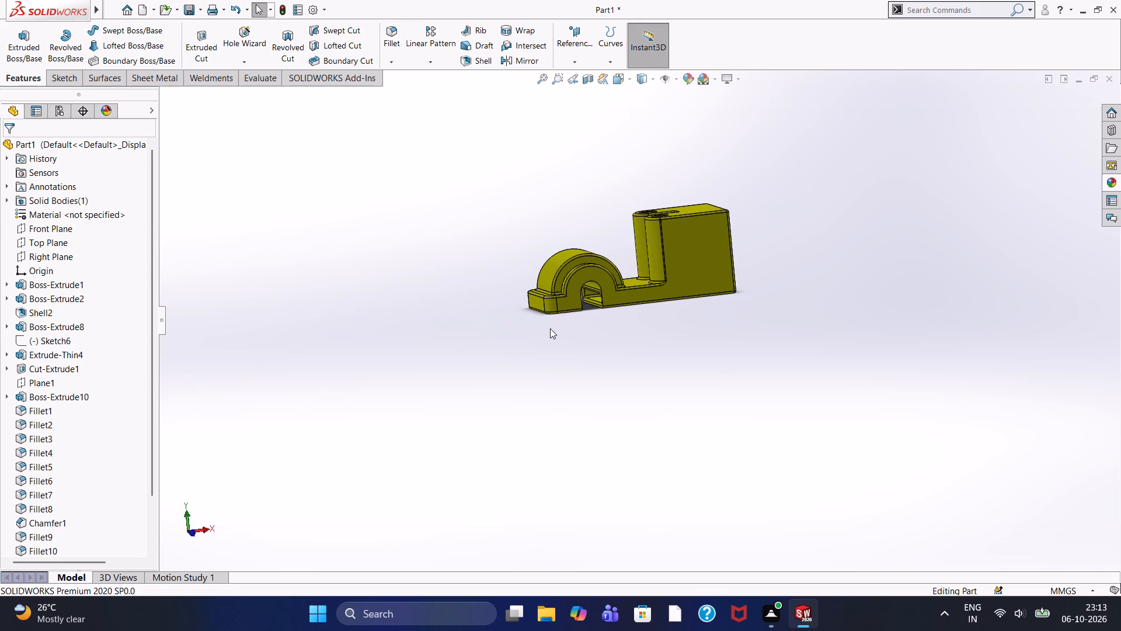
{"action": "middle_click_drag", "start_coordinate": [550, 328], "coordinate": [531, 366]}
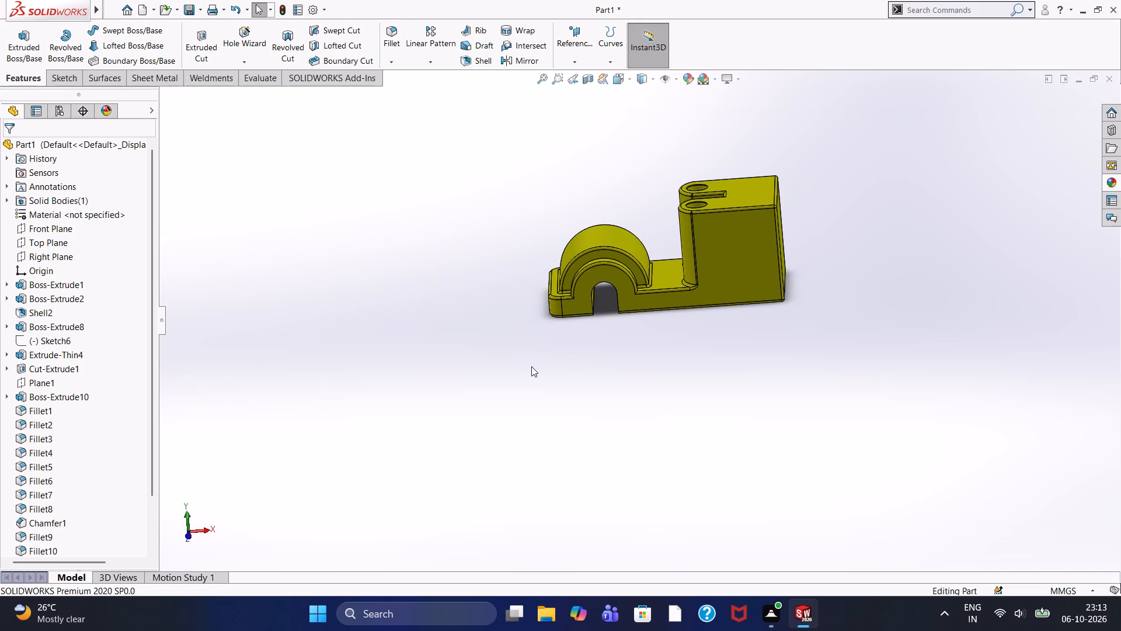
{"action": "scroll", "coordinate": [566, 324], "scroll_direction": "down", "scroll_amount": 2}
{"action": "scroll", "coordinate": [647, 328], "scroll_direction": "up", "scroll_amount": 1}
{"action": "middle_click_drag", "start_coordinate": [647, 328], "coordinate": [649, 315]}
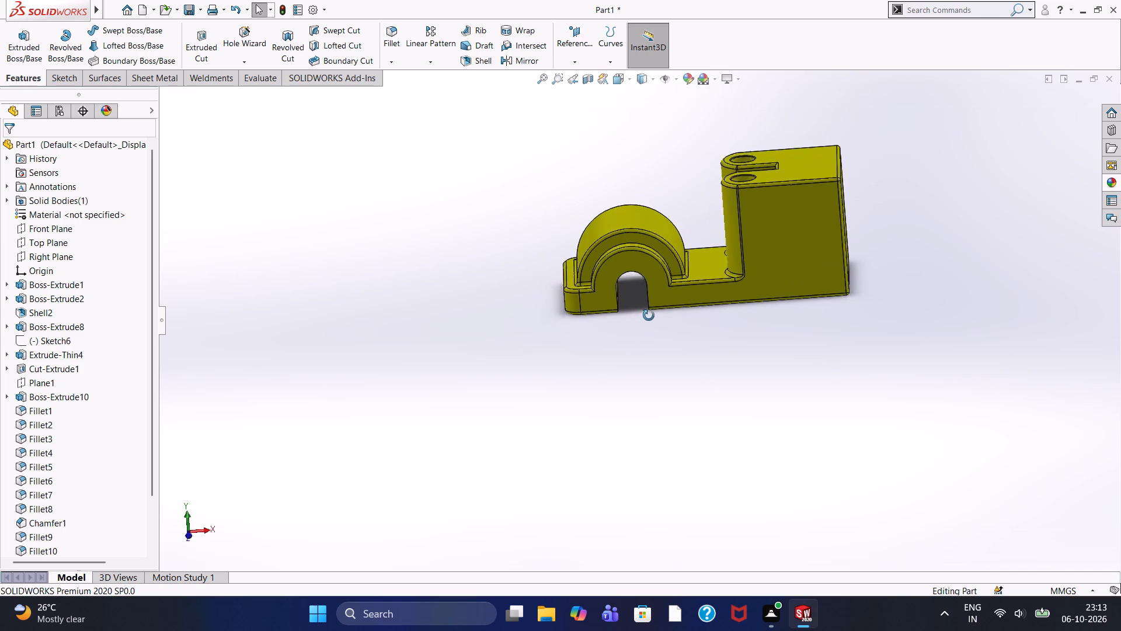
{"action": "middle_click_drag", "start_coordinate": [649, 315], "coordinate": [693, 315]}
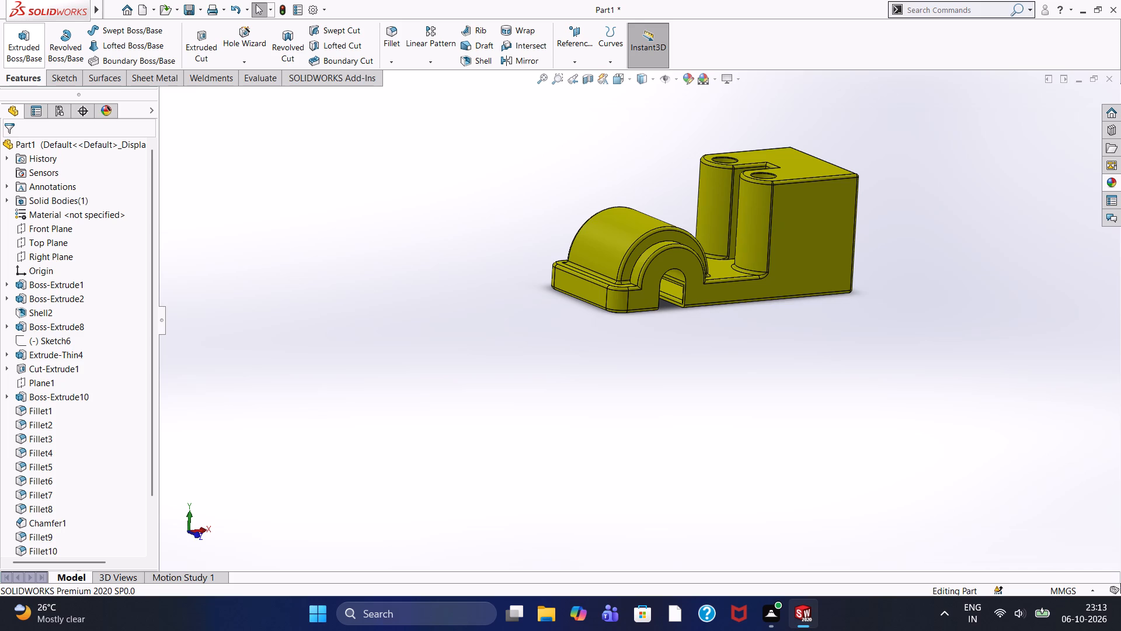
{"action": "scroll", "coordinate": [705, 326], "scroll_direction": "down", "scroll_amount": 1}
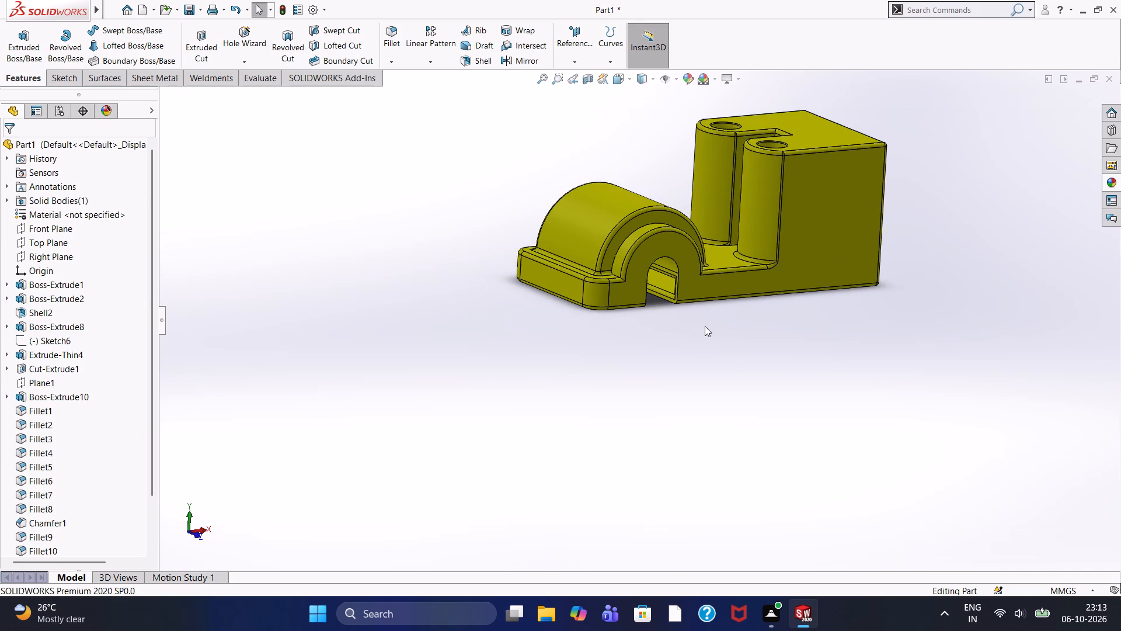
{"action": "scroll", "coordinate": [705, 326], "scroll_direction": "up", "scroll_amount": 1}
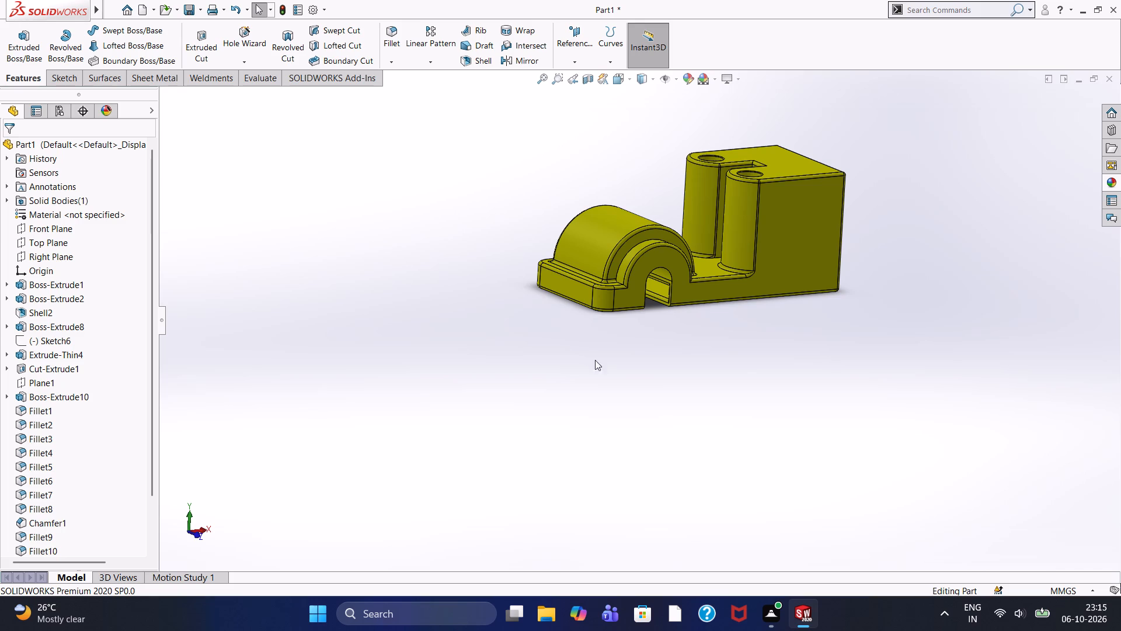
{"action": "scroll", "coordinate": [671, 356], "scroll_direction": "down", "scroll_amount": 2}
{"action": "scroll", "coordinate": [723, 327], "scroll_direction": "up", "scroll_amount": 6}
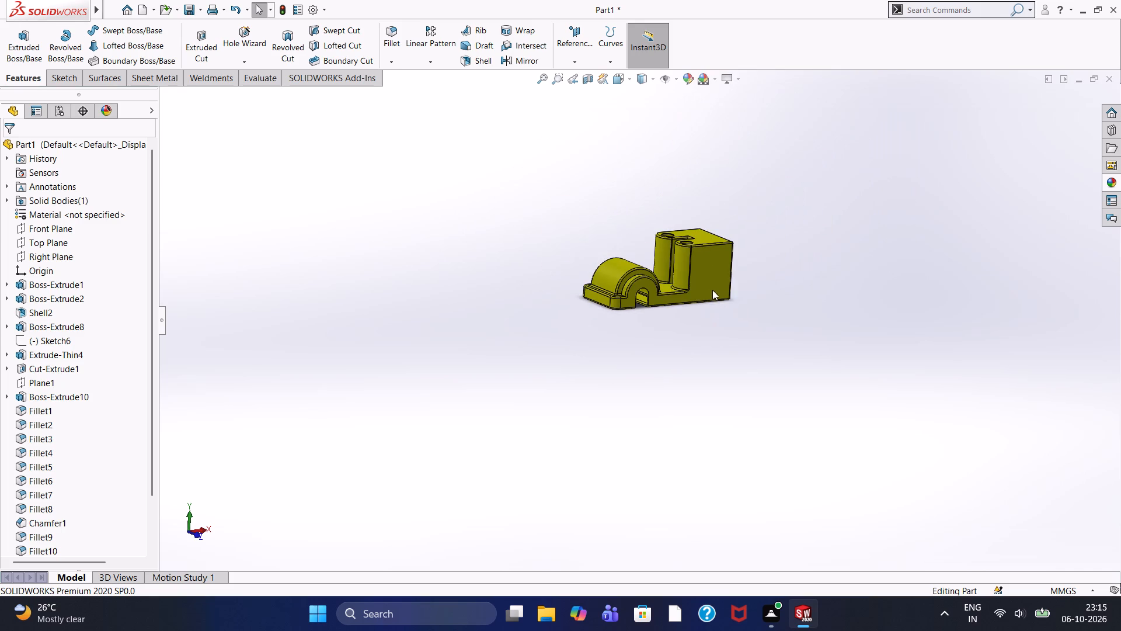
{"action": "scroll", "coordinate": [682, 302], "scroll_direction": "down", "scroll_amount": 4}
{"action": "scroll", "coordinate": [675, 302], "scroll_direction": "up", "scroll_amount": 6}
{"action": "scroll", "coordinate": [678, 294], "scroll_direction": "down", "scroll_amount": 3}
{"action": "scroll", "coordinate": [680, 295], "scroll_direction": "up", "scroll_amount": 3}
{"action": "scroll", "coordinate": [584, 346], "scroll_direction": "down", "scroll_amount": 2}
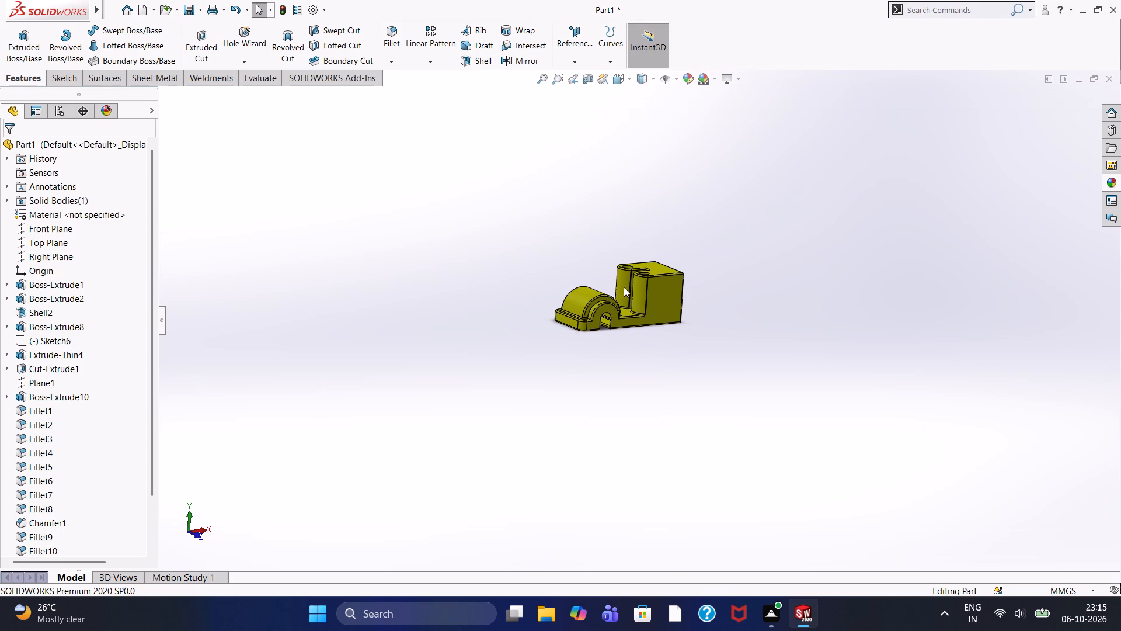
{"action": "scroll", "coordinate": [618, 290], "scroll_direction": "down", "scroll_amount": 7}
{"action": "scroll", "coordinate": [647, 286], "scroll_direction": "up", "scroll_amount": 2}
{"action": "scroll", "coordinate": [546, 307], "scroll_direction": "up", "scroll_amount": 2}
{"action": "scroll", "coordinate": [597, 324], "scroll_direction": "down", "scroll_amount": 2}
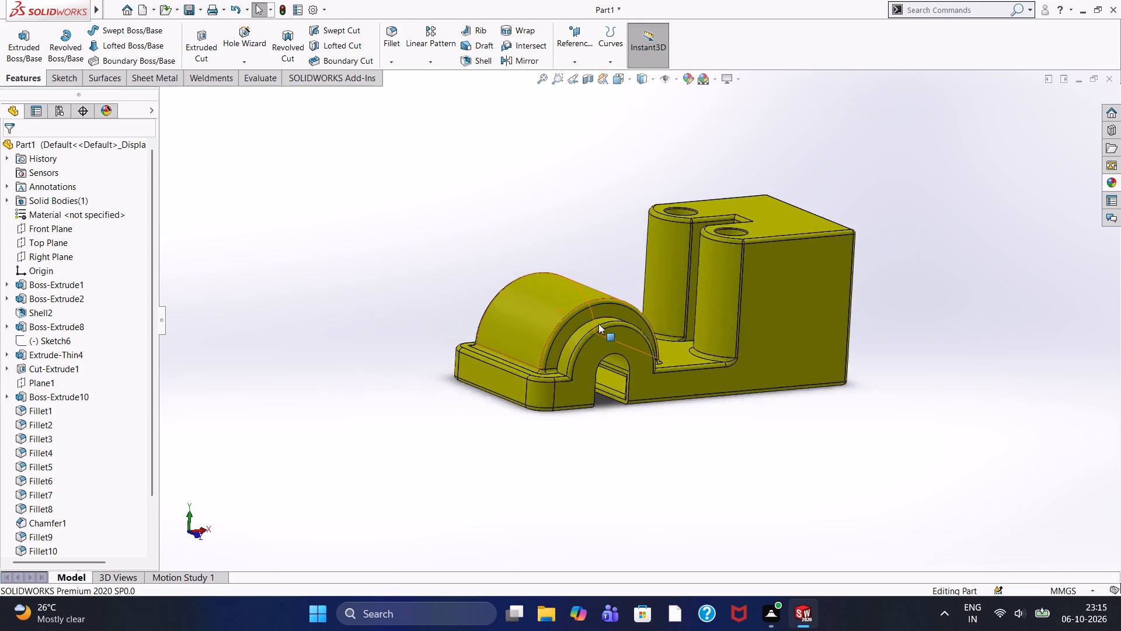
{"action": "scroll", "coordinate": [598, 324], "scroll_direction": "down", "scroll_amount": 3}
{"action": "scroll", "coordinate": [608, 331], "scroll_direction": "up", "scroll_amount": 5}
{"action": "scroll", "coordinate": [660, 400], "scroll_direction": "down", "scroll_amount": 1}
Examine the arched opening through the half-round boss up close, including its inner walls and lower edges.
{"action": "middle_click_drag", "start_coordinate": [645, 383], "coordinate": [631, 386]}
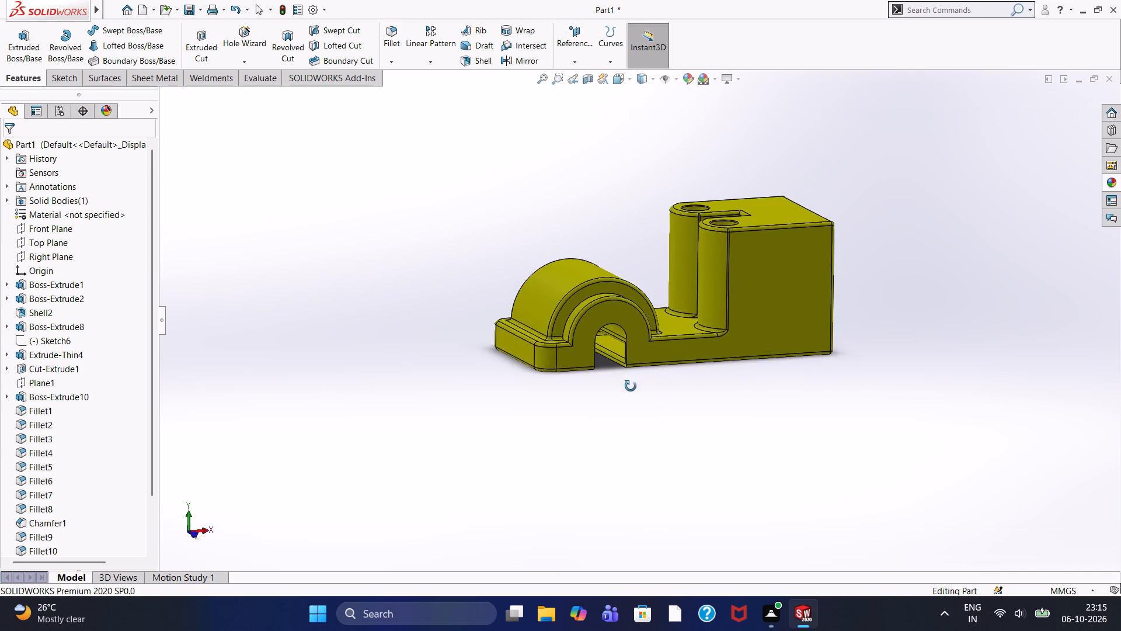
{"action": "middle_click_drag", "start_coordinate": [631, 386], "coordinate": [633, 399]}
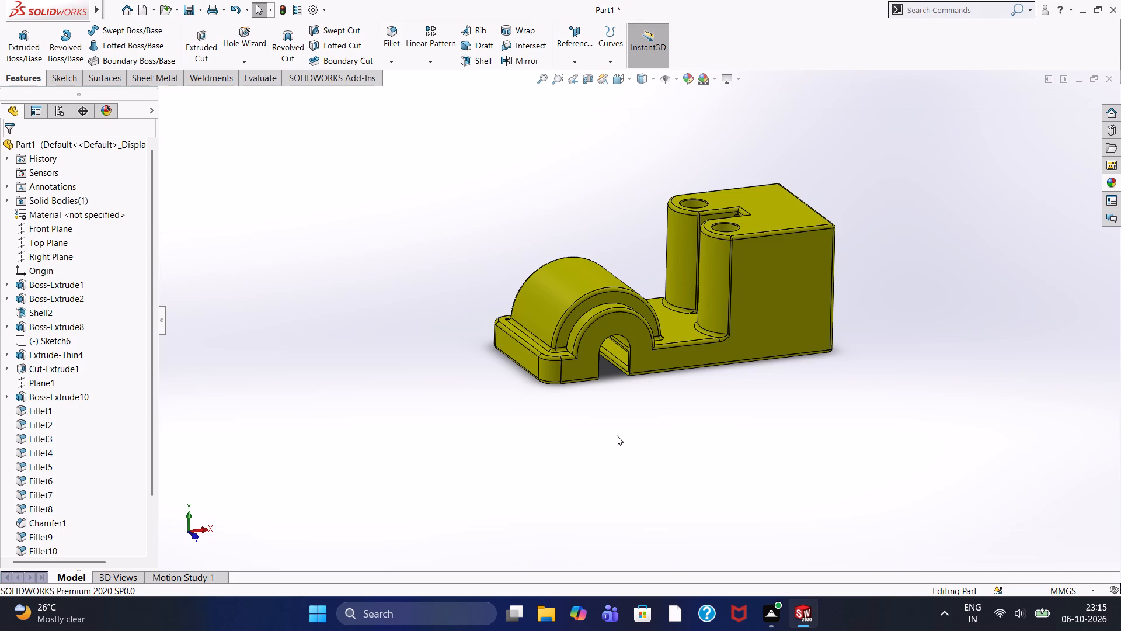
{"action": "scroll", "coordinate": [612, 434], "scroll_direction": "down", "scroll_amount": 1}
{"action": "middle_click_drag", "start_coordinate": [626, 408], "coordinate": [631, 404]}
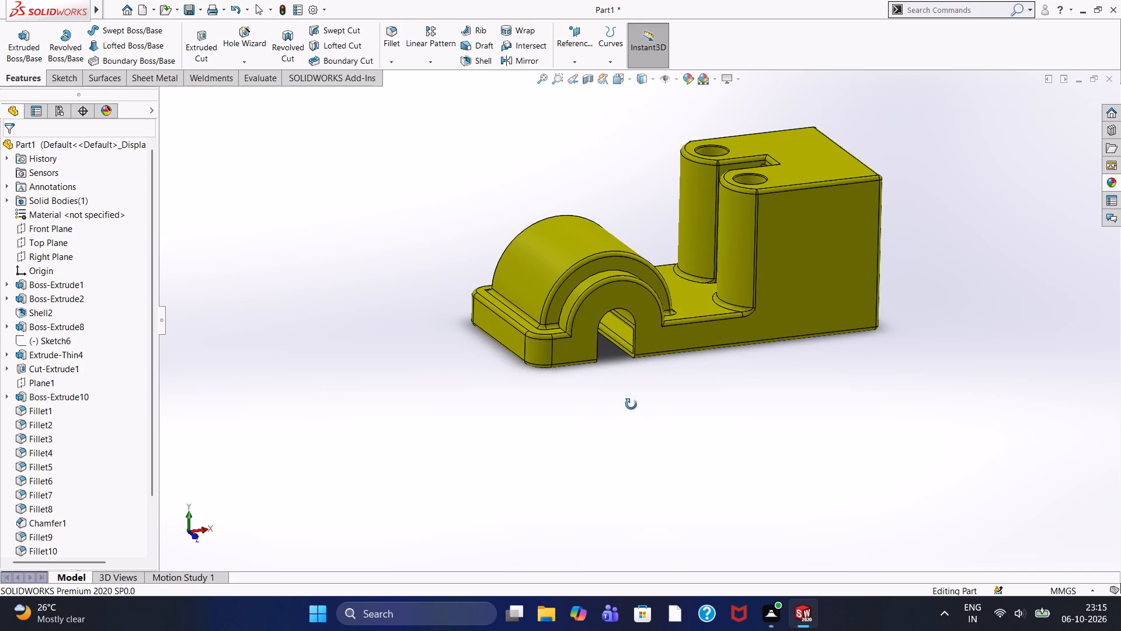
{"action": "middle_click_drag", "start_coordinate": [631, 404], "coordinate": [653, 414]}
{"action": "scroll", "coordinate": [608, 356], "scroll_direction": "down", "scroll_amount": 1}
{"action": "middle_click_drag", "start_coordinate": [605, 366], "coordinate": [564, 338]}
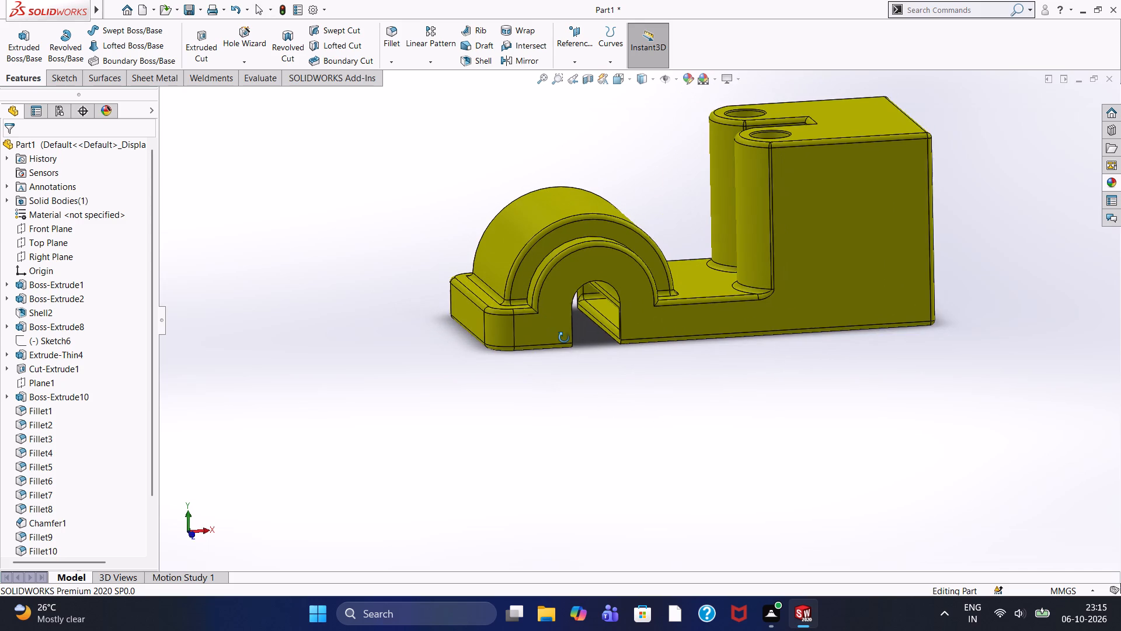
{"action": "middle_click_drag", "start_coordinate": [564, 338], "coordinate": [564, 337]}
{"action": "scroll", "coordinate": [600, 323], "scroll_direction": "down", "scroll_amount": 5}
{"action": "middle_click_drag", "start_coordinate": [599, 339], "coordinate": [587, 330]}
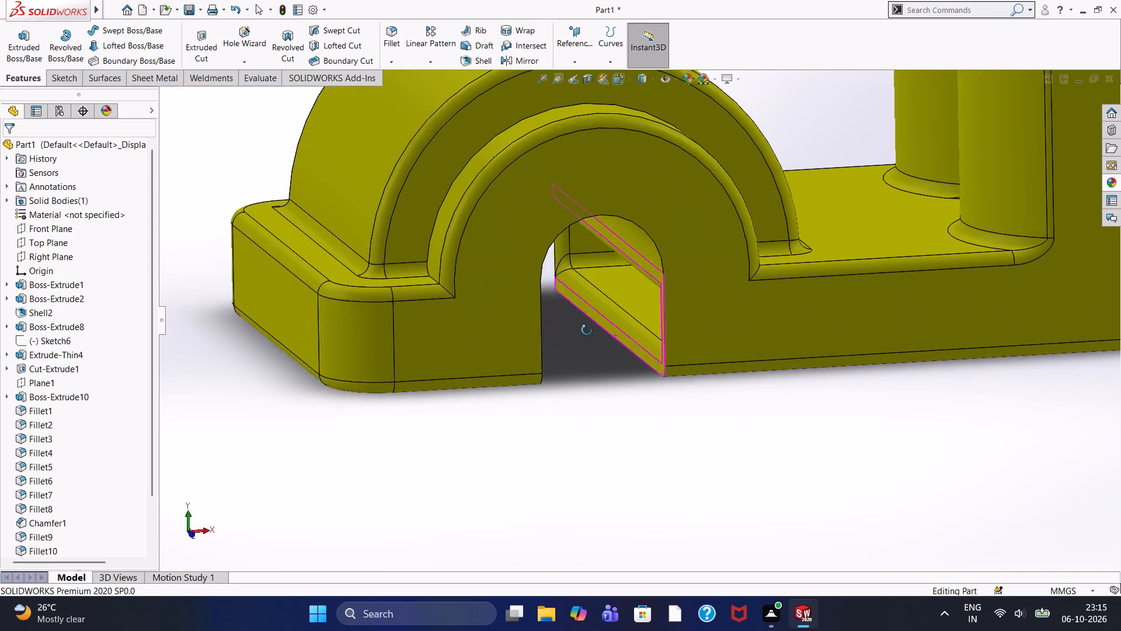
{"action": "middle_click_drag", "start_coordinate": [587, 330], "coordinate": [540, 320]}
{"action": "scroll", "coordinate": [412, 357], "scroll_direction": "down", "scroll_amount": 3}
{"action": "middle_click_drag", "start_coordinate": [533, 314], "coordinate": [539, 346]}
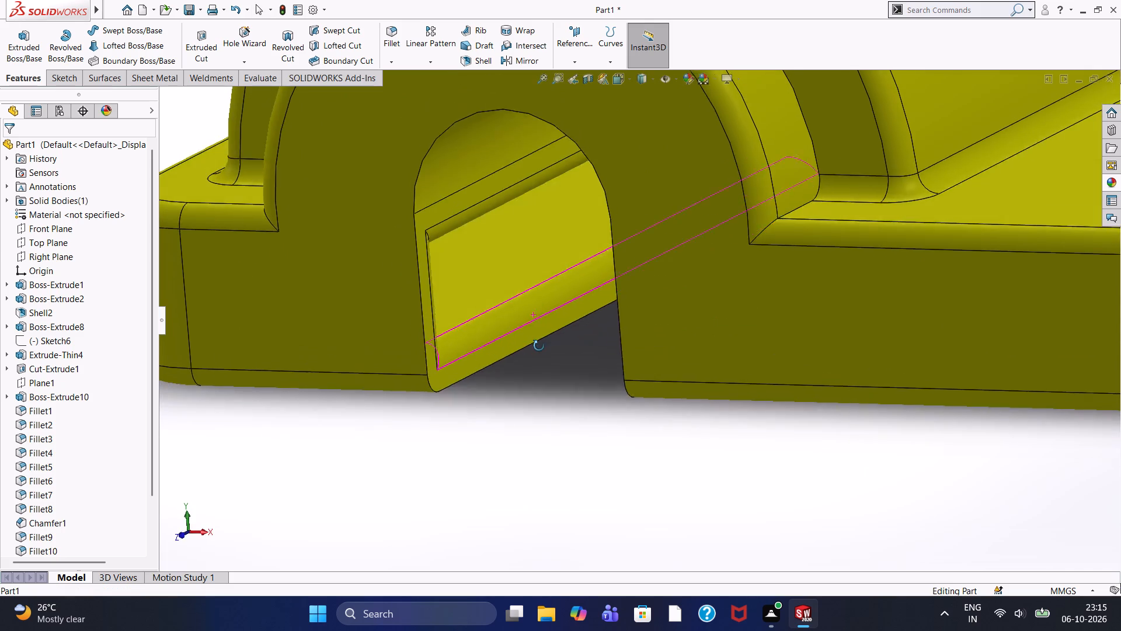
{"action": "middle_click_drag", "start_coordinate": [539, 346], "coordinate": [544, 363]}
{"action": "middle_click_drag", "start_coordinate": [547, 341], "coordinate": [568, 346]}
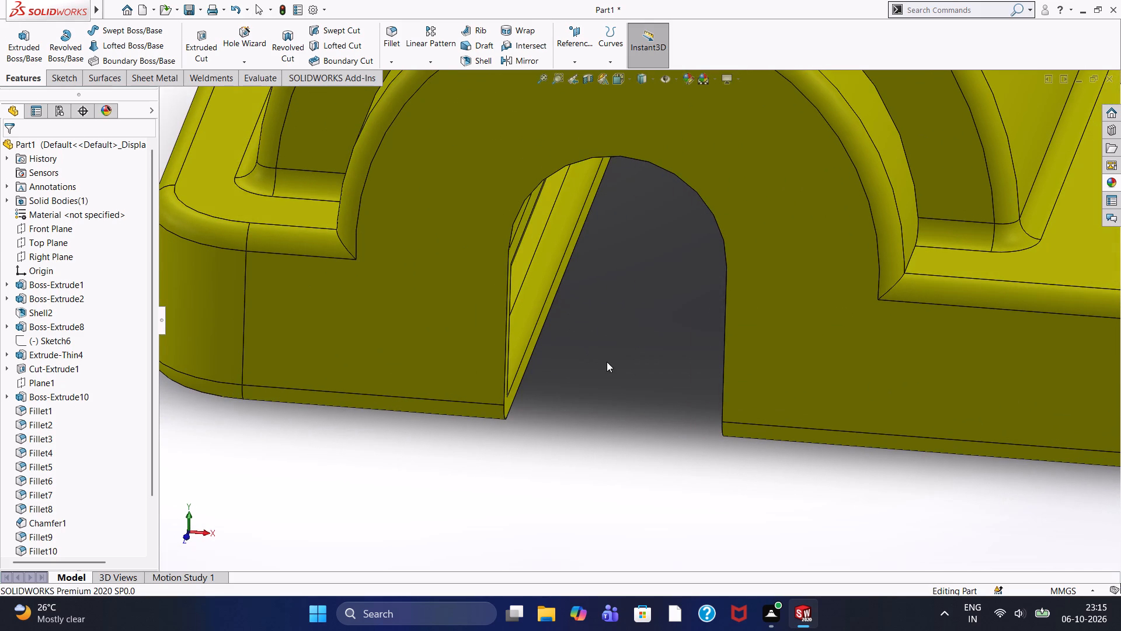
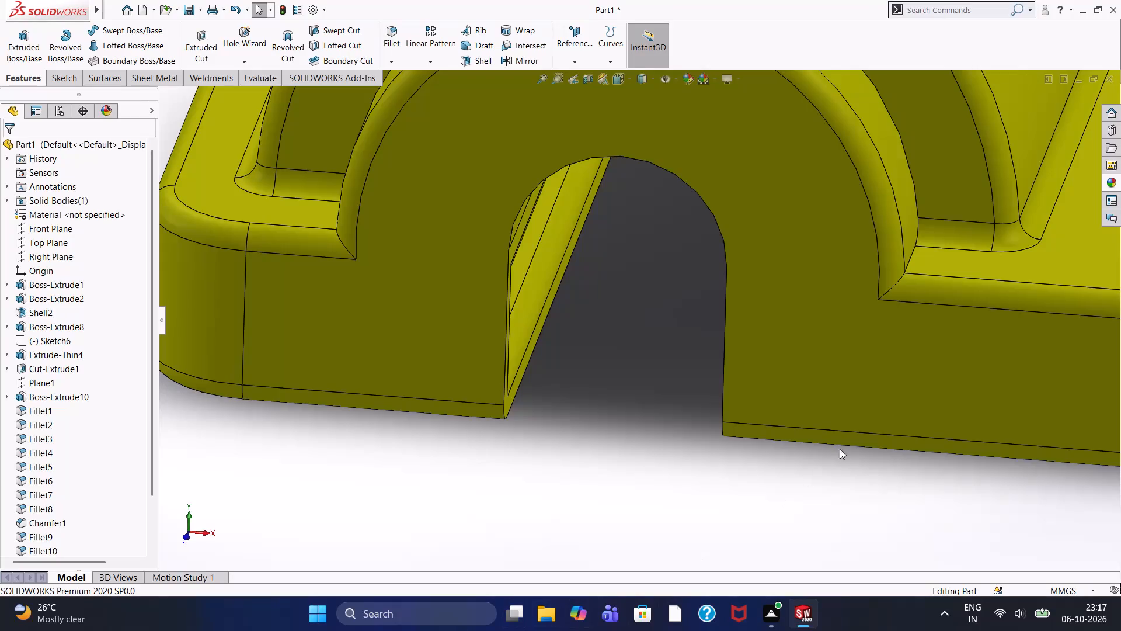
Review the whole housing from the arched-opening side and the block end, checking its outer faces and filleted edges.
{"action": "scroll", "coordinate": [852, 418], "scroll_direction": "up", "scroll_amount": 5}
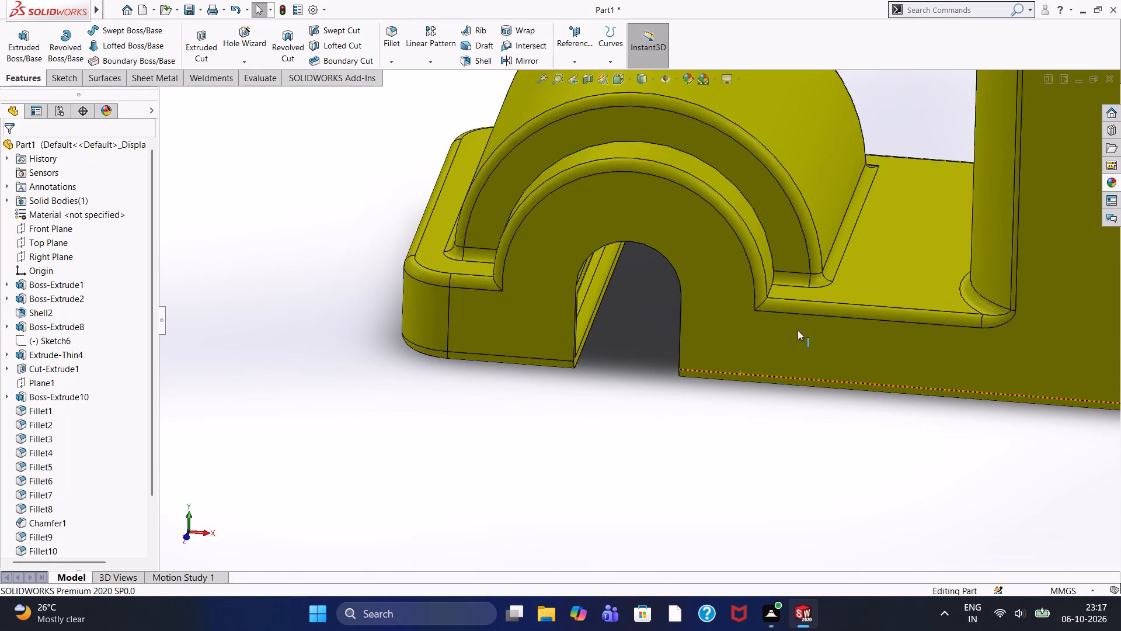
{"action": "scroll", "coordinate": [796, 330], "scroll_direction": "up", "scroll_amount": 1}
{"action": "scroll", "coordinate": [757, 351], "scroll_direction": "down", "scroll_amount": 5}
{"action": "scroll", "coordinate": [627, 330], "scroll_direction": "up", "scroll_amount": 6}
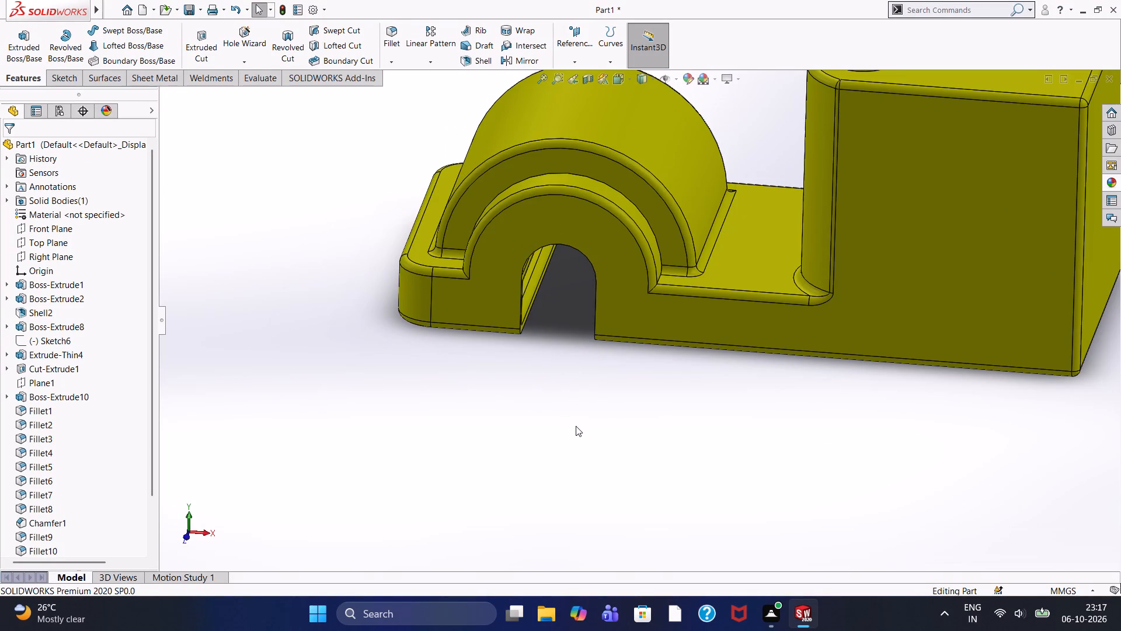
{"action": "middle_click_drag", "start_coordinate": [589, 363], "coordinate": [656, 419]}
{"action": "scroll", "coordinate": [588, 365], "scroll_direction": "up", "scroll_amount": 5}
{"action": "middle_click_drag", "start_coordinate": [584, 366], "coordinate": [536, 321]}
{"action": "middle_click_drag", "start_coordinate": [592, 367], "coordinate": [556, 333]}
{"action": "scroll", "coordinate": [690, 390], "scroll_direction": "up", "scroll_amount": 3}
{"action": "middle_click_drag", "start_coordinate": [817, 340], "coordinate": [687, 356]}
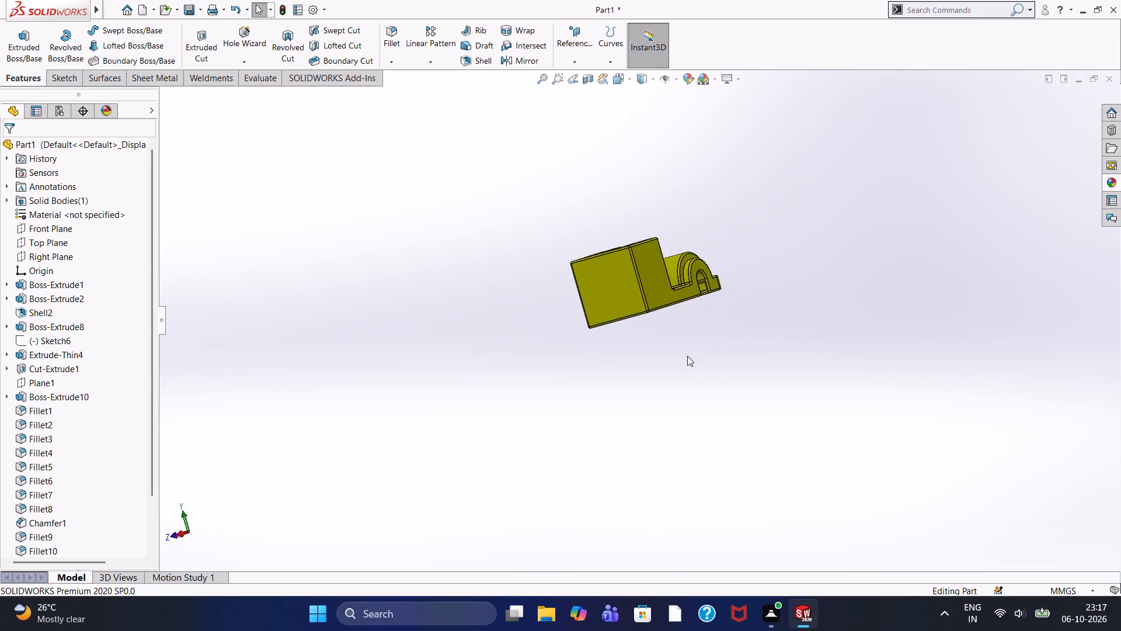
{"action": "scroll", "coordinate": [835, 311], "scroll_direction": "down", "scroll_amount": 7}
{"action": "scroll", "coordinate": [481, 338], "scroll_direction": "up", "scroll_amount": 3}
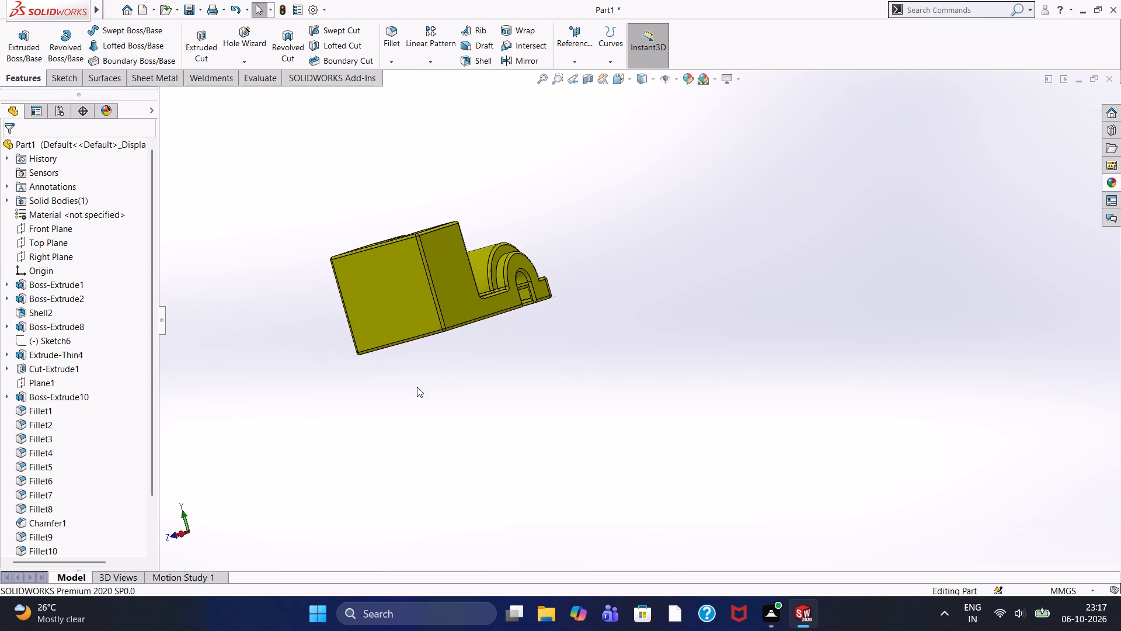
{"action": "middle_click_drag", "start_coordinate": [376, 407], "coordinate": [522, 421]}
{"action": "scroll", "coordinate": [491, 409], "scroll_direction": "up", "scroll_amount": 3}
{"action": "scroll", "coordinate": [490, 405], "scroll_direction": "down", "scroll_amount": 2}
{"action": "scroll", "coordinate": [597, 371], "scroll_direction": "up", "scroll_amount": 3}
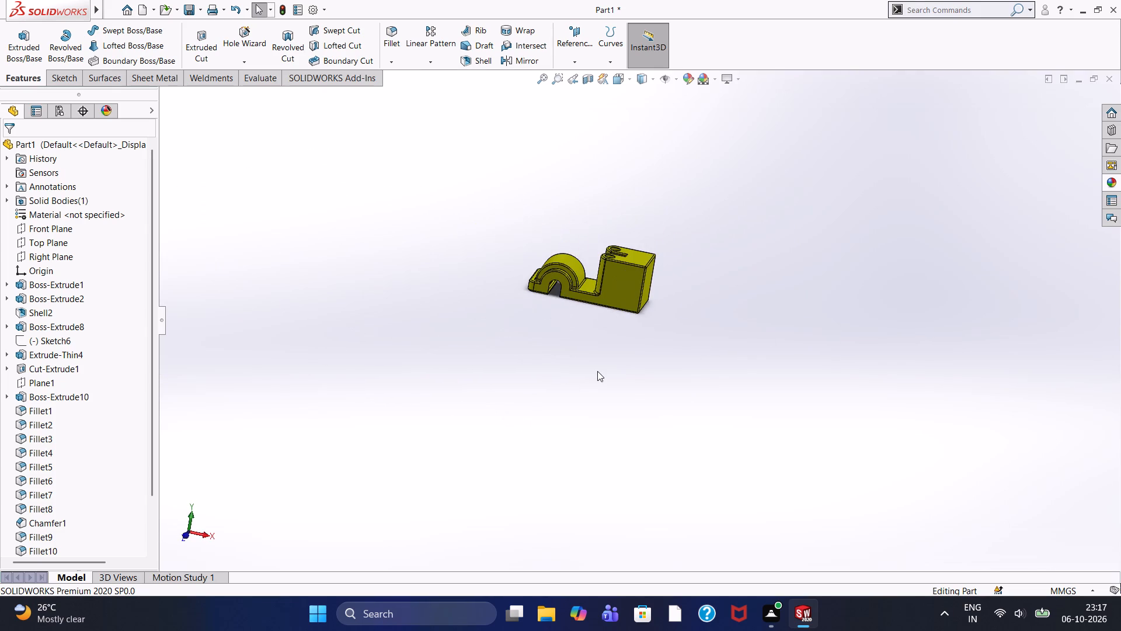
{"action": "scroll", "coordinate": [598, 371], "scroll_direction": "down", "scroll_amount": 2}
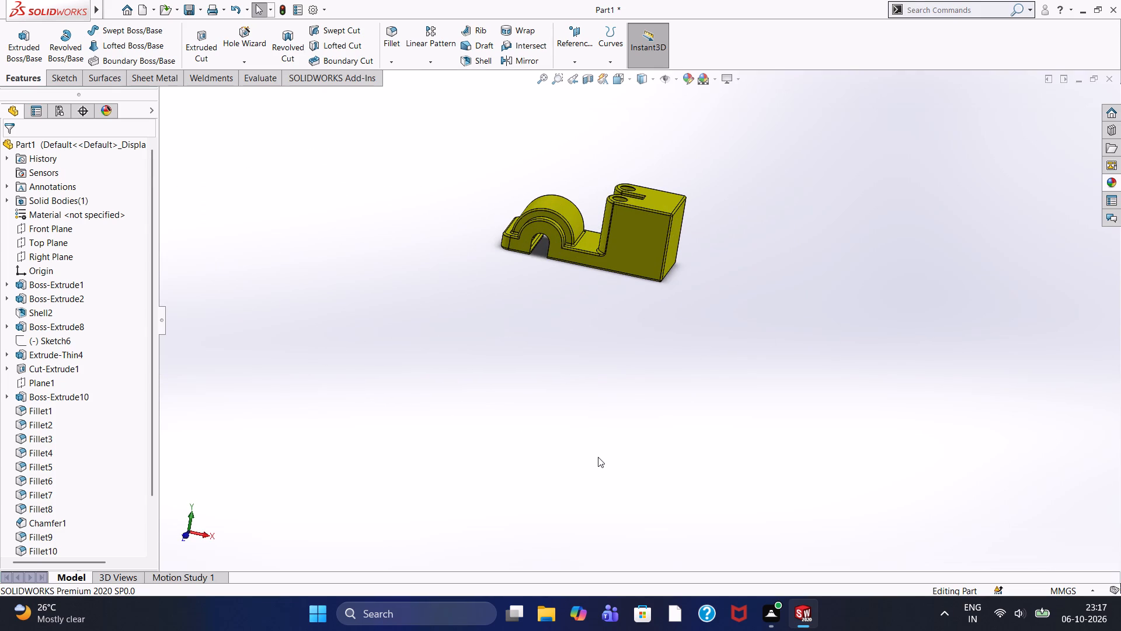
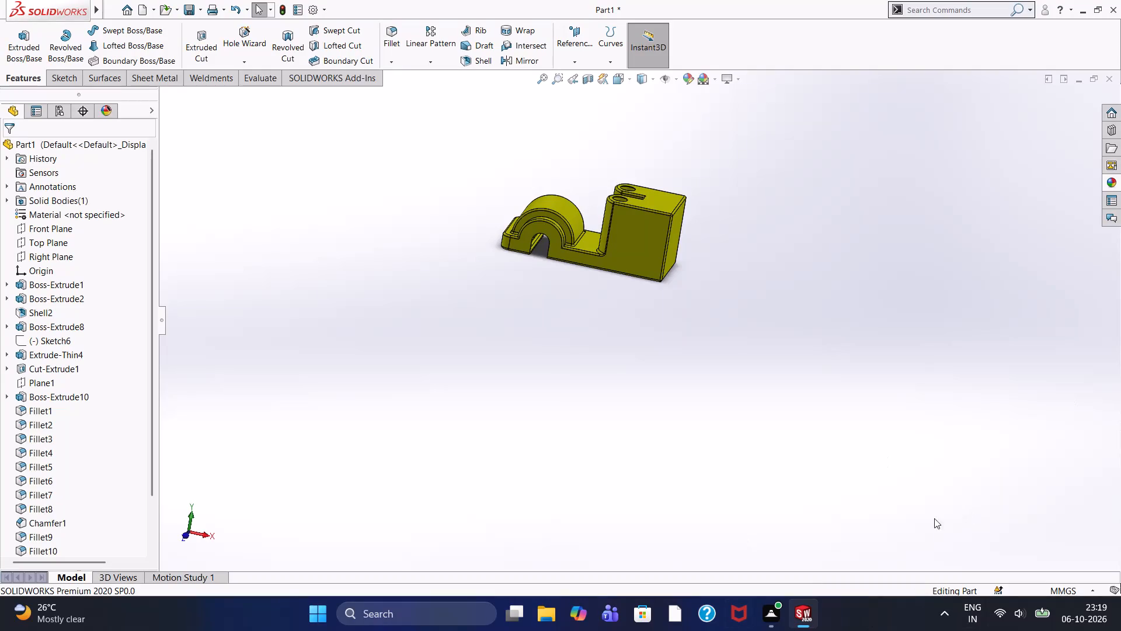
Examine the tall block's lower outer corner and the filleted edges along the housing's base up close.
{"action": "scroll", "coordinate": [610, 290], "scroll_direction": "up", "scroll_amount": 3}
{"action": "scroll", "coordinate": [592, 233], "scroll_direction": "down", "scroll_amount": 3}
{"action": "scroll", "coordinate": [695, 356], "scroll_direction": "down", "scroll_amount": 2}
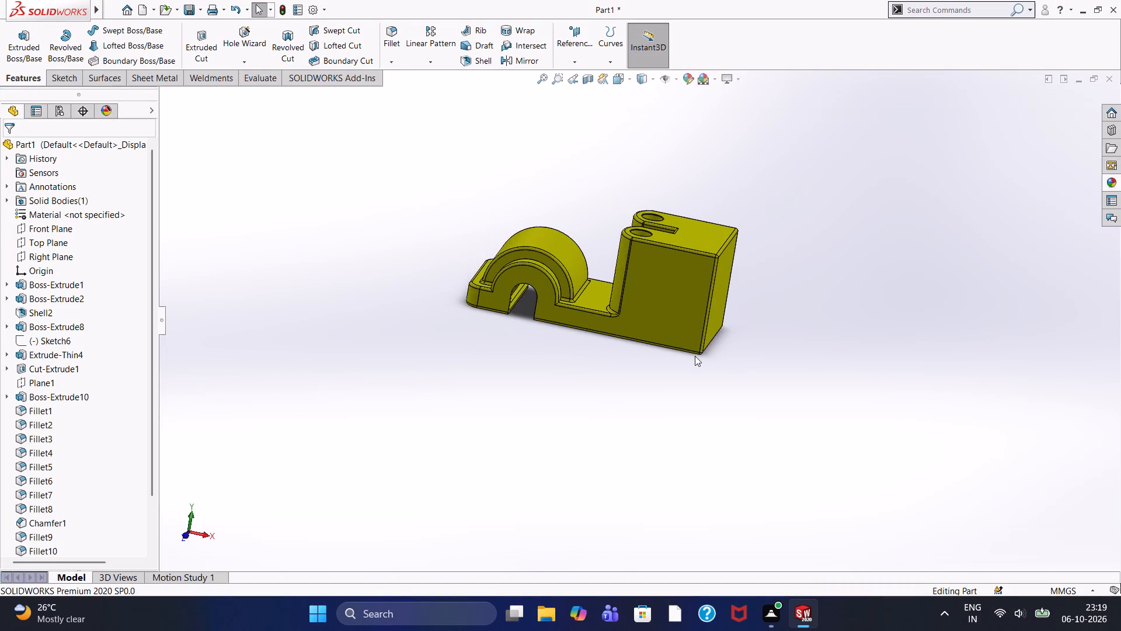
{"action": "scroll", "coordinate": [695, 356], "scroll_direction": "down", "scroll_amount": 4}
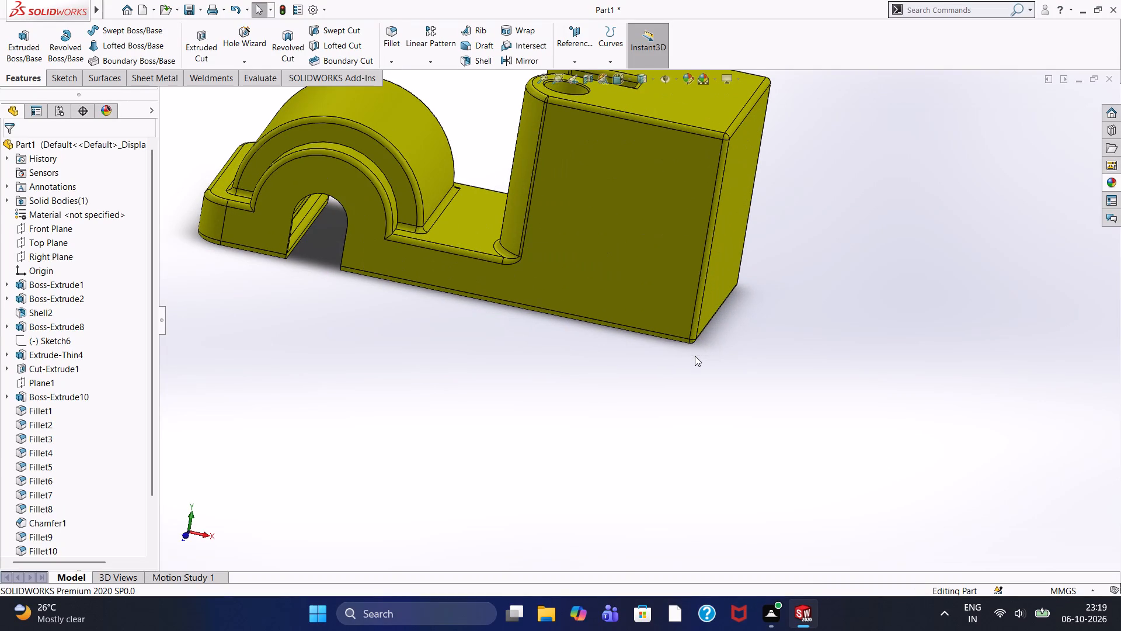
{"action": "scroll", "coordinate": [695, 356], "scroll_direction": "down", "scroll_amount": 1}
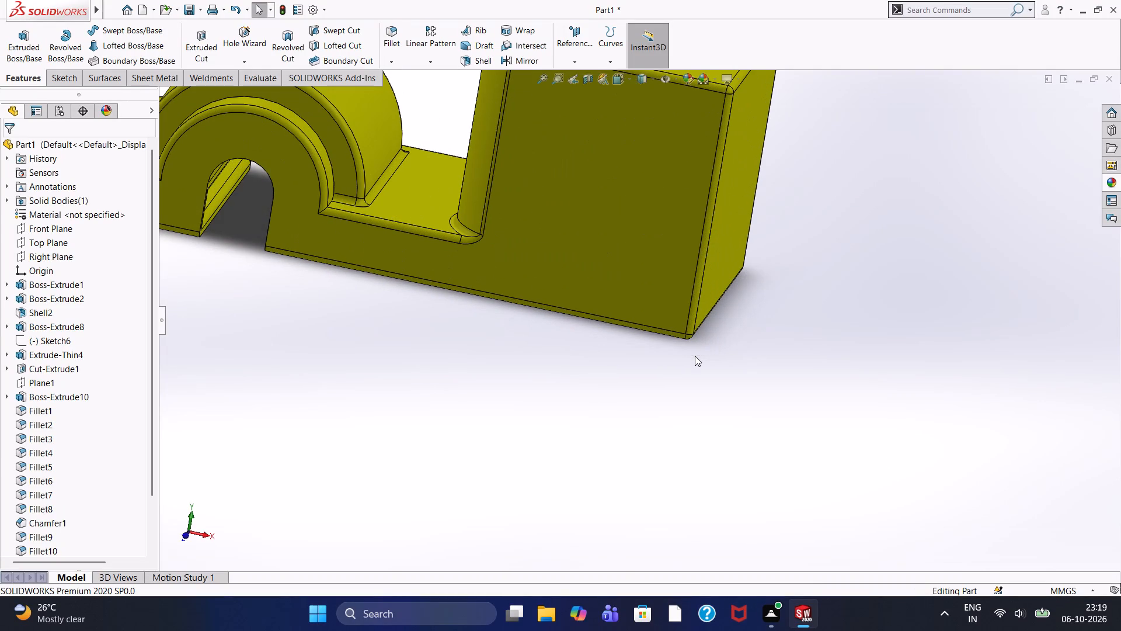
{"action": "scroll", "coordinate": [695, 356], "scroll_direction": "down", "scroll_amount": 2}
{"action": "scroll", "coordinate": [695, 356], "scroll_direction": "up", "scroll_amount": 2}
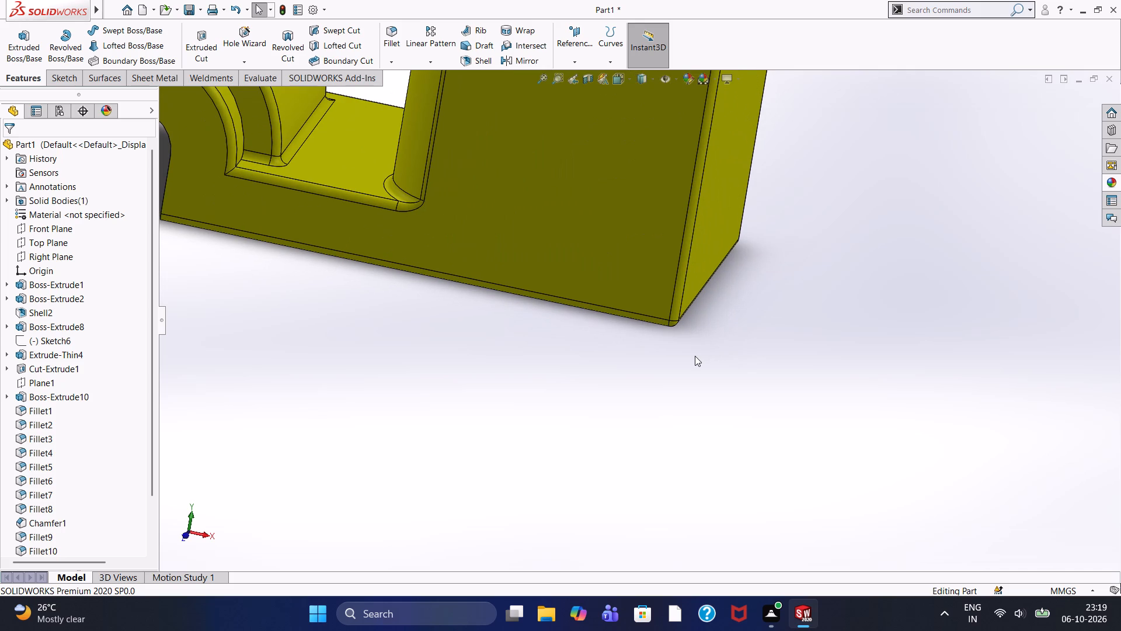
{"action": "scroll", "coordinate": [695, 356], "scroll_direction": "down", "scroll_amount": 3}
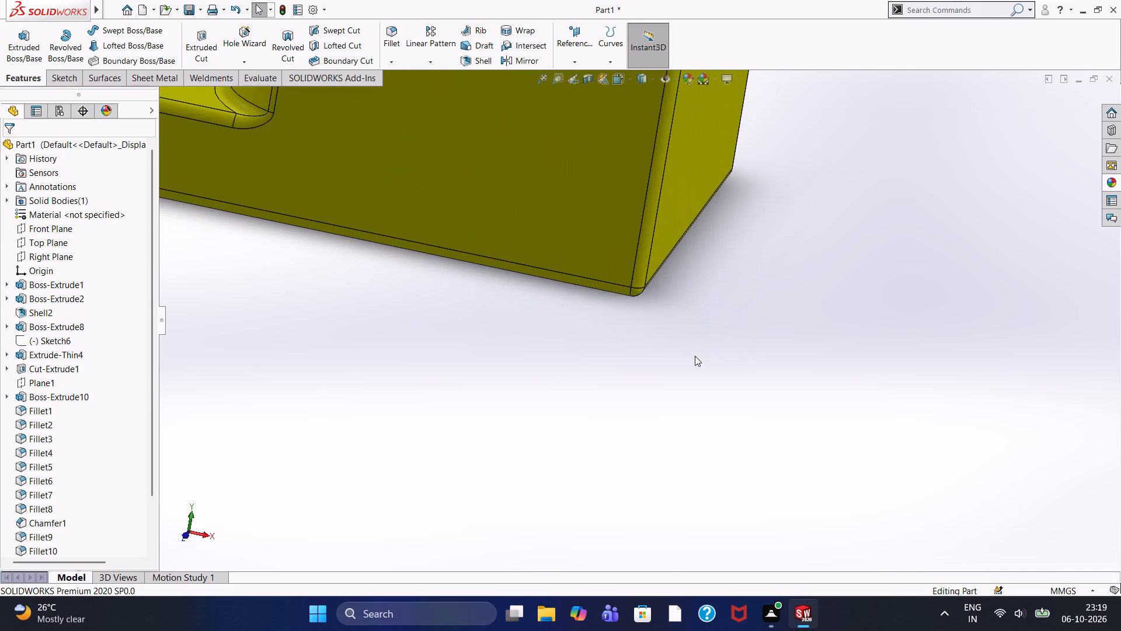
{"action": "scroll", "coordinate": [695, 356], "scroll_direction": "down", "scroll_amount": 2}
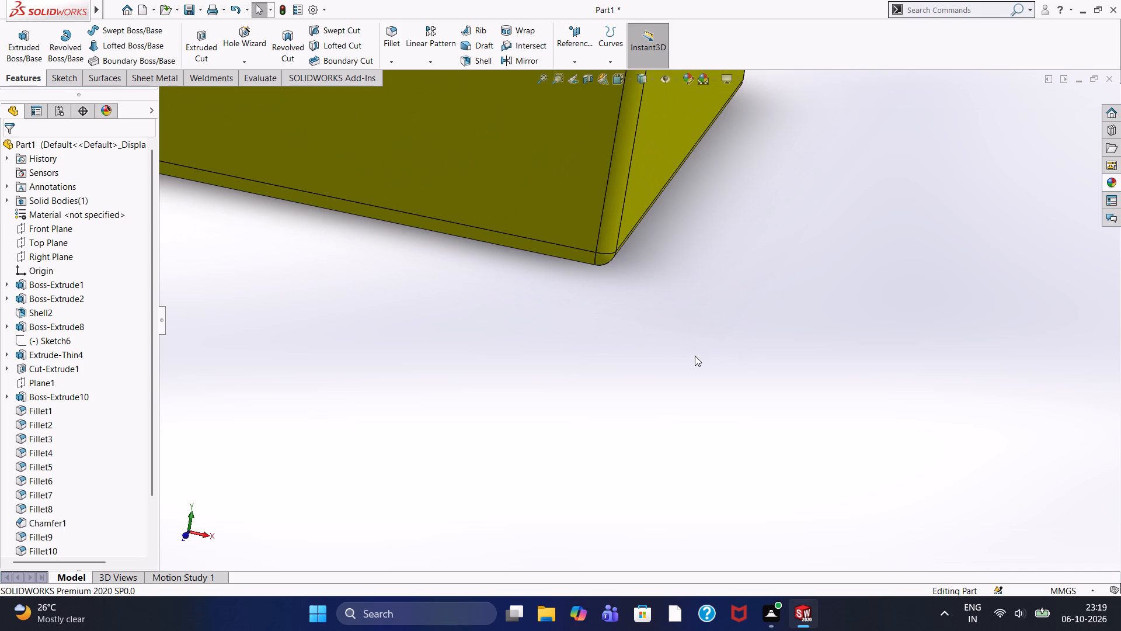
{"action": "scroll", "coordinate": [695, 356], "scroll_direction": "down", "scroll_amount": 2}
{"action": "scroll", "coordinate": [695, 356], "scroll_direction": "up", "scroll_amount": 2}
{"action": "scroll", "coordinate": [695, 356], "scroll_direction": "down", "scroll_amount": 1}
{"action": "scroll", "coordinate": [695, 356], "scroll_direction": "up", "scroll_amount": 8}
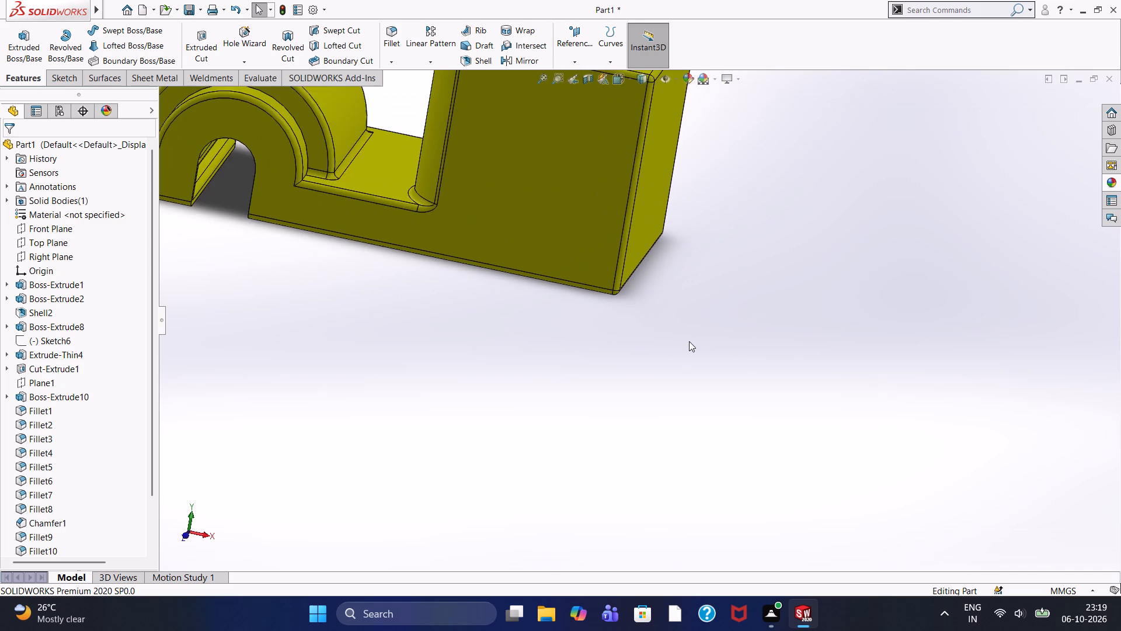
{"action": "scroll", "coordinate": [711, 334], "scroll_direction": "up", "scroll_amount": 2}
{"action": "scroll", "coordinate": [720, 344], "scroll_direction": "down", "scroll_amount": 2}
{"action": "scroll", "coordinate": [723, 346], "scroll_direction": "up", "scroll_amount": 2}
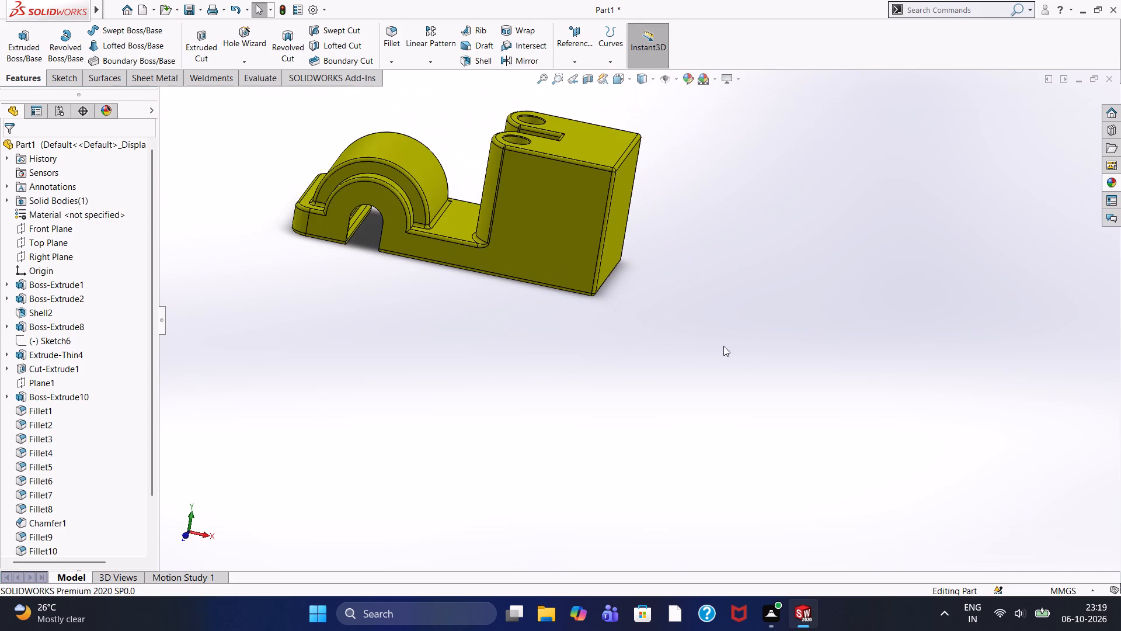
{"action": "scroll", "coordinate": [650, 286], "scroll_direction": "up", "scroll_amount": 10}
{"action": "scroll", "coordinate": [530, 246], "scroll_direction": "up", "scroll_amount": 2}
Review the whole housing from the rounded-cover end and the opposite side, checking the twin bosses, slot and arched opening.
{"action": "middle_click_drag", "start_coordinate": [405, 272], "coordinate": [551, 387]}
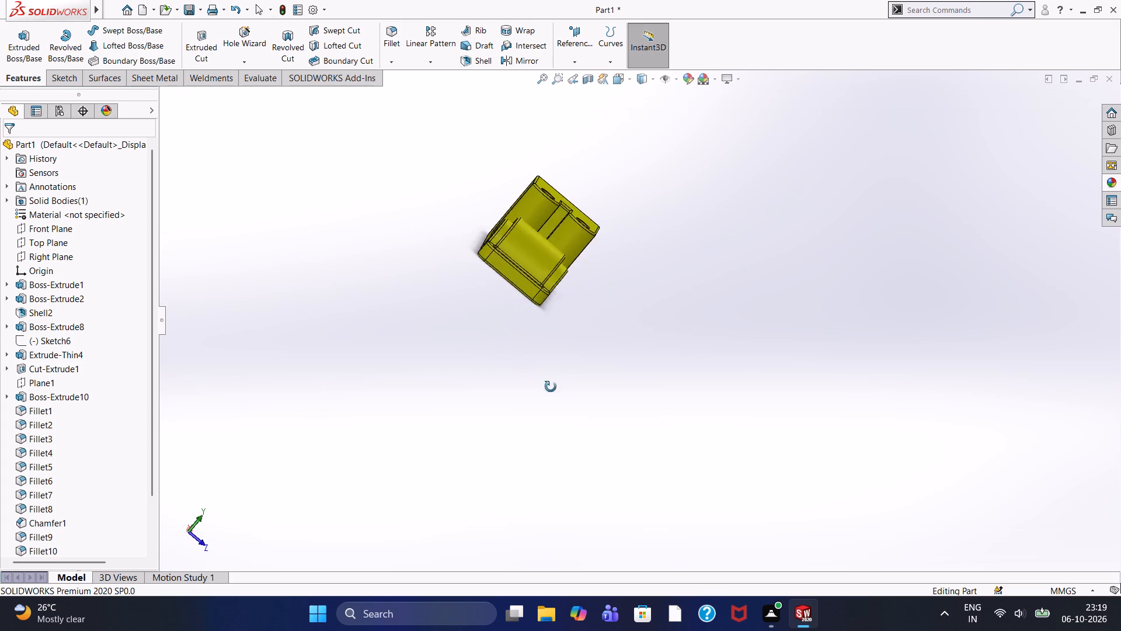
{"action": "middle_click_drag", "start_coordinate": [551, 387], "coordinate": [579, 392]}
{"action": "middle_click_drag", "start_coordinate": [546, 325], "coordinate": [535, 401]}
{"action": "scroll", "coordinate": [587, 307], "scroll_direction": "up", "scroll_amount": 2}
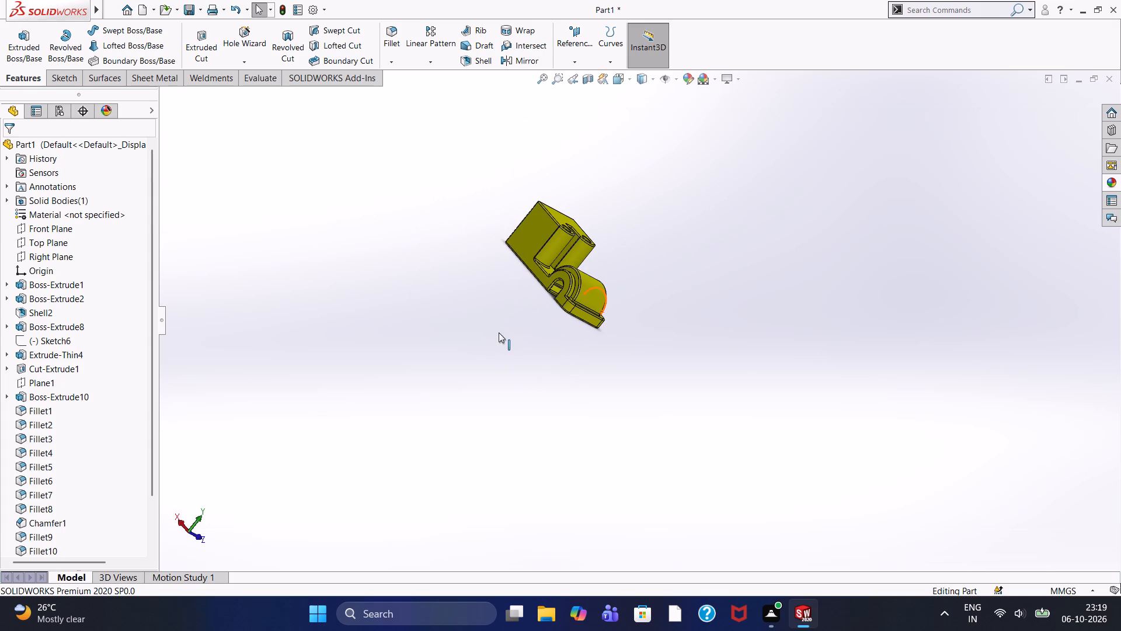
{"action": "middle_click_drag", "start_coordinate": [499, 332], "coordinate": [544, 379]}
{"action": "middle_click_drag", "start_coordinate": [542, 335], "coordinate": [566, 380]}
{"action": "scroll", "coordinate": [597, 282], "scroll_direction": "up", "scroll_amount": 1}
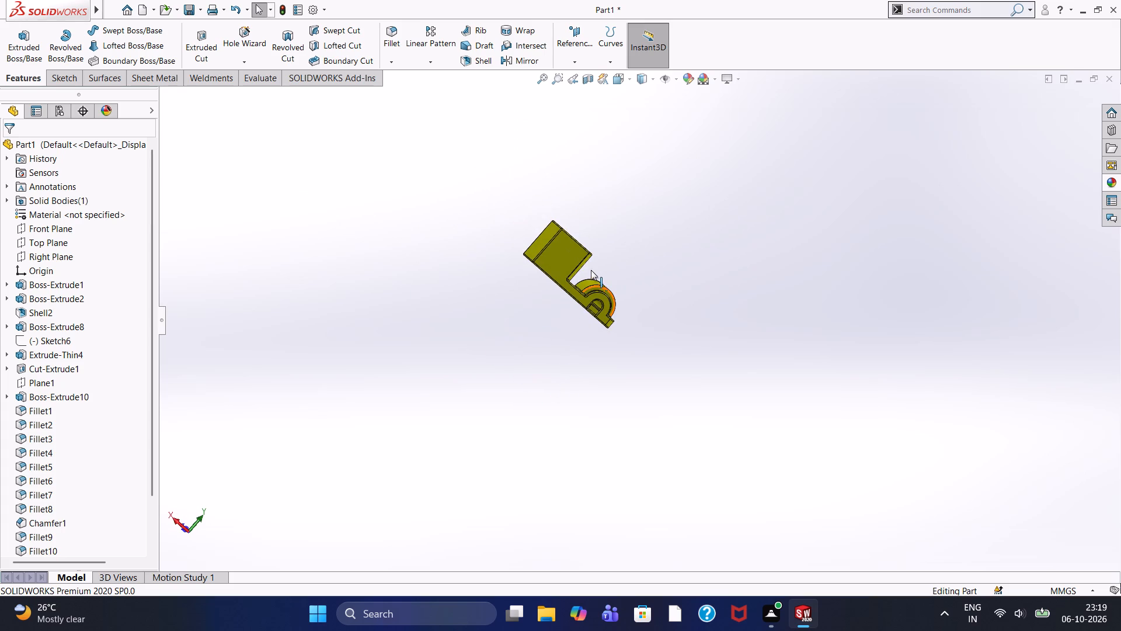
{"action": "scroll", "coordinate": [582, 315], "scroll_direction": "down", "scroll_amount": 3}
{"action": "scroll", "coordinate": [581, 283], "scroll_direction": "up", "scroll_amount": 2}
{"action": "scroll", "coordinate": [580, 285], "scroll_direction": "down", "scroll_amount": 3}
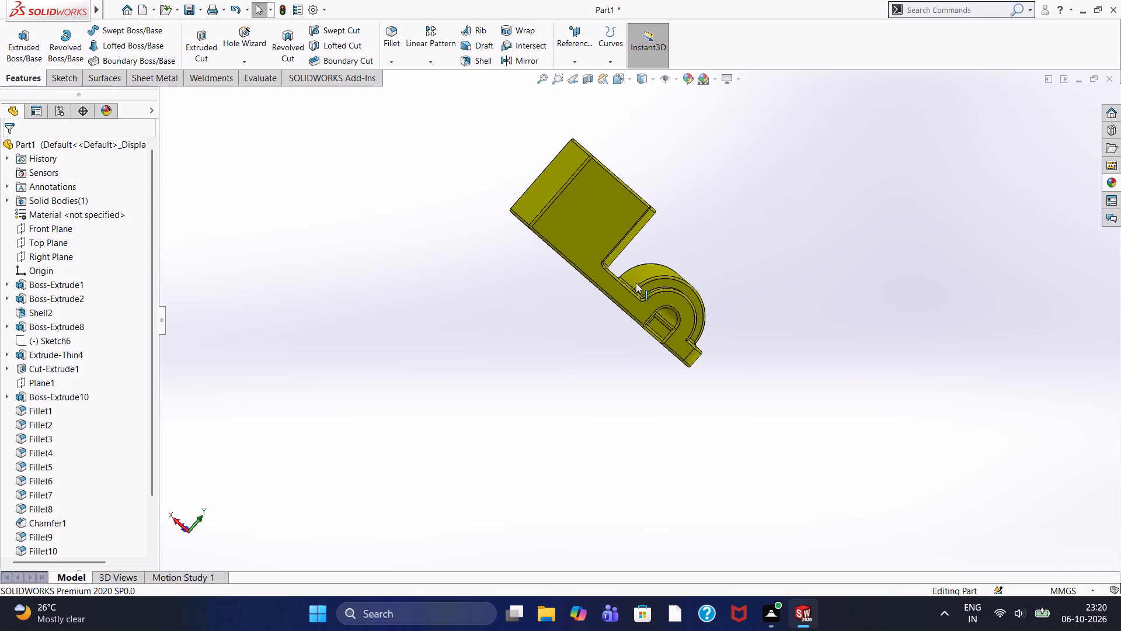
{"action": "middle_click_drag", "start_coordinate": [575, 302], "coordinate": [430, 212]}
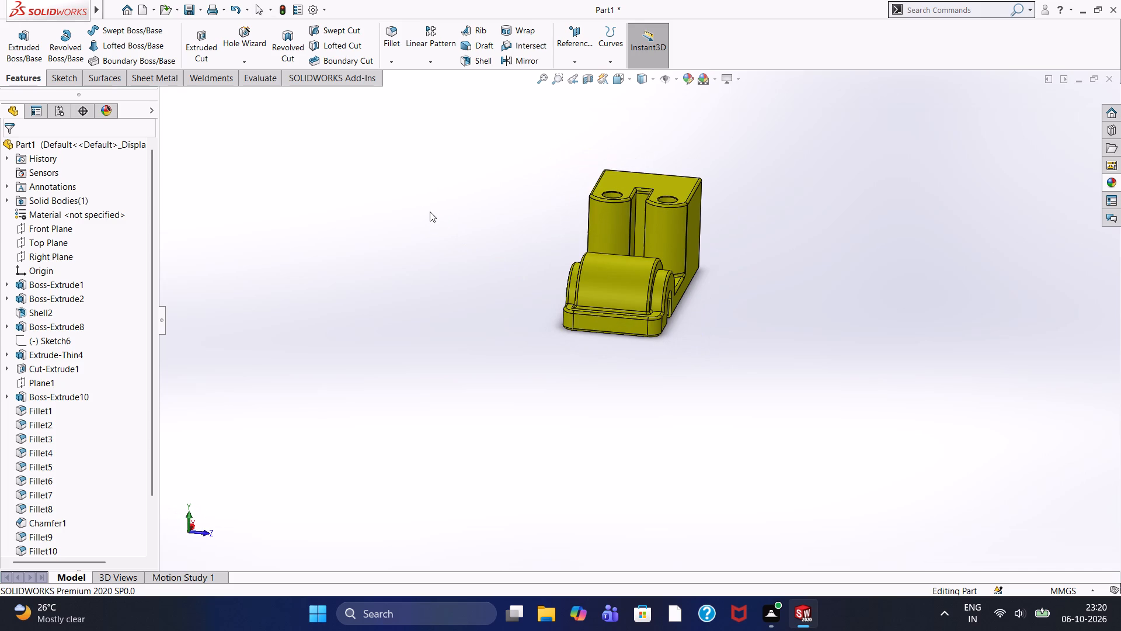
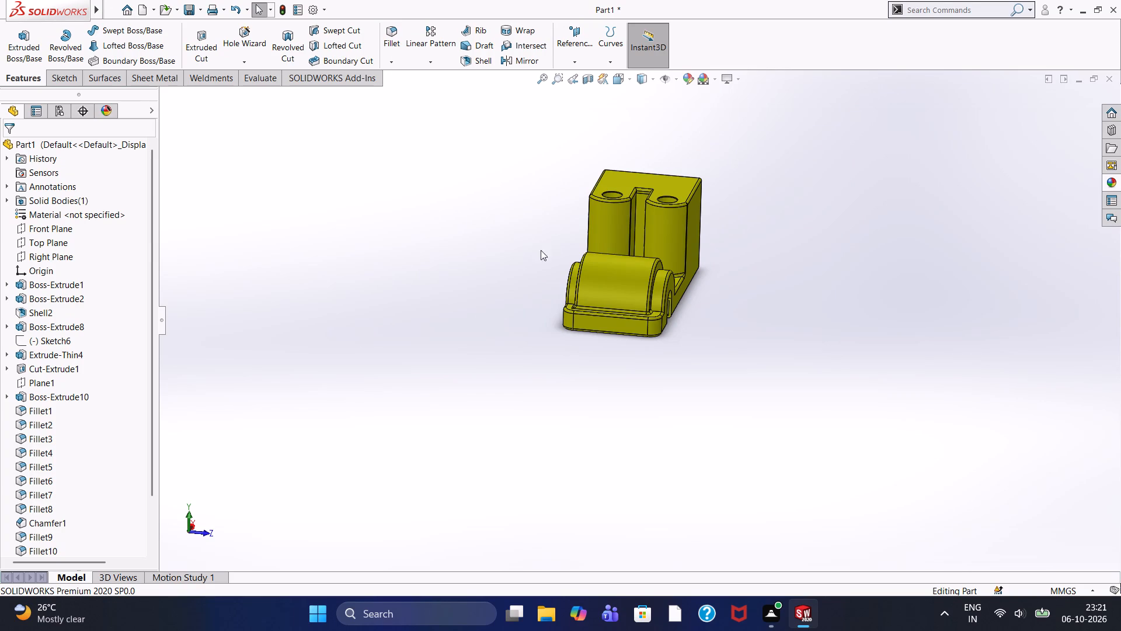
Examine the whole housing from both long sides and the rounded-cover end, including the twin bosses and arched opening.
{"action": "scroll", "coordinate": [536, 234], "scroll_direction": "down", "scroll_amount": 3}
{"action": "scroll", "coordinate": [526, 289], "scroll_direction": "up", "scroll_amount": 3}
{"action": "middle_click_drag", "start_coordinate": [538, 325], "coordinate": [617, 360]}
{"action": "scroll", "coordinate": [617, 360], "scroll_direction": "up", "scroll_amount": 3}
{"action": "scroll", "coordinate": [713, 426], "scroll_direction": "down", "scroll_amount": 2}
{"action": "scroll", "coordinate": [666, 309], "scroll_direction": "up", "scroll_amount": 3}
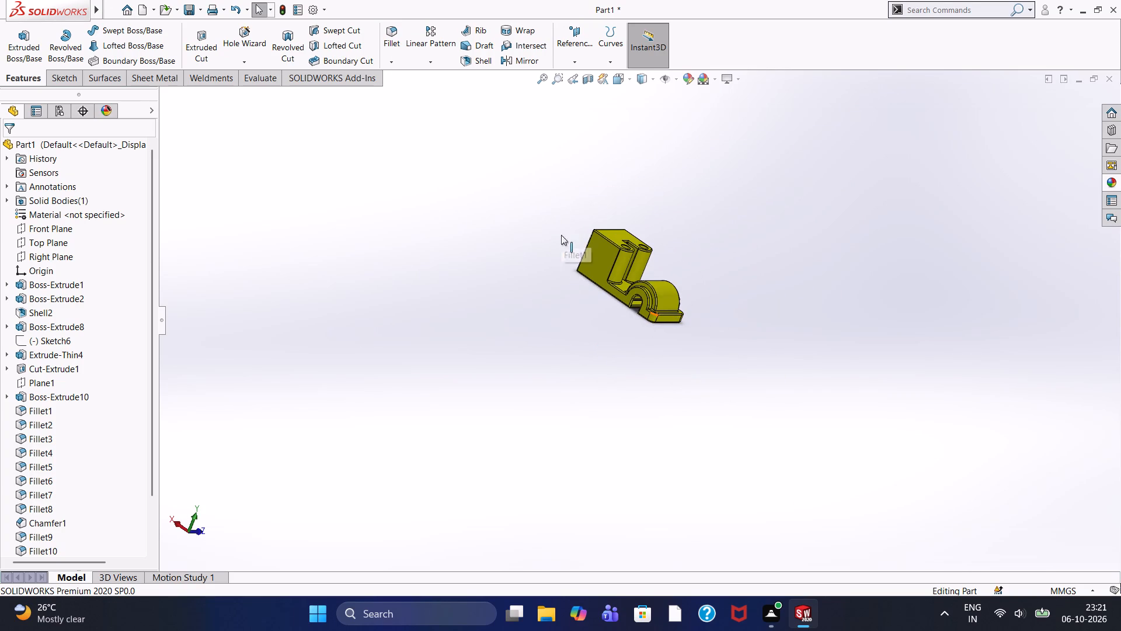
{"action": "scroll", "coordinate": [566, 252], "scroll_direction": "down", "scroll_amount": 1}
{"action": "middle_click_drag", "start_coordinate": [580, 281], "coordinate": [418, 220]}
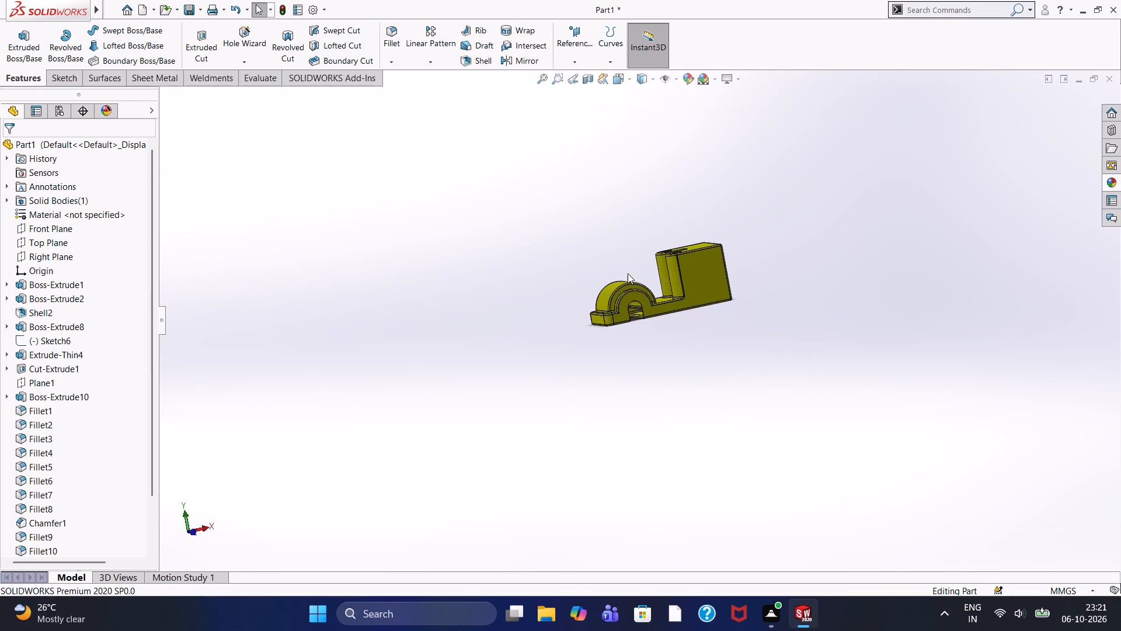
{"action": "scroll", "coordinate": [701, 267], "scroll_direction": "down", "scroll_amount": 3}
{"action": "scroll", "coordinate": [622, 275], "scroll_direction": "down", "scroll_amount": 3}
{"action": "scroll", "coordinate": [511, 263], "scroll_direction": "up", "scroll_amount": 2}
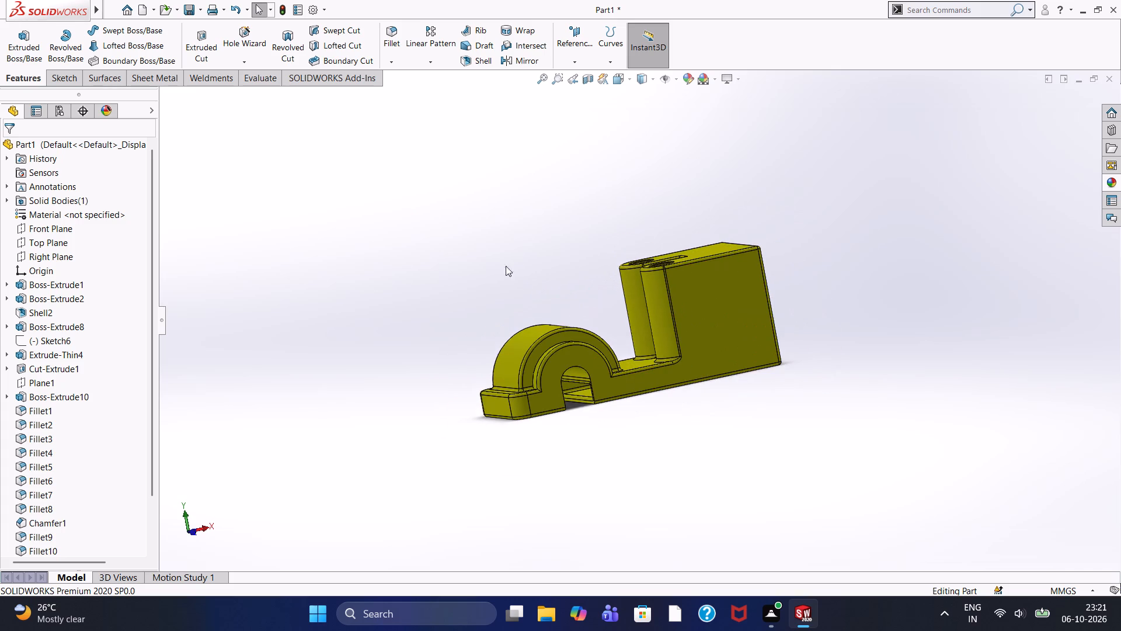
{"action": "middle_click_drag", "start_coordinate": [443, 303], "coordinate": [455, 301]}
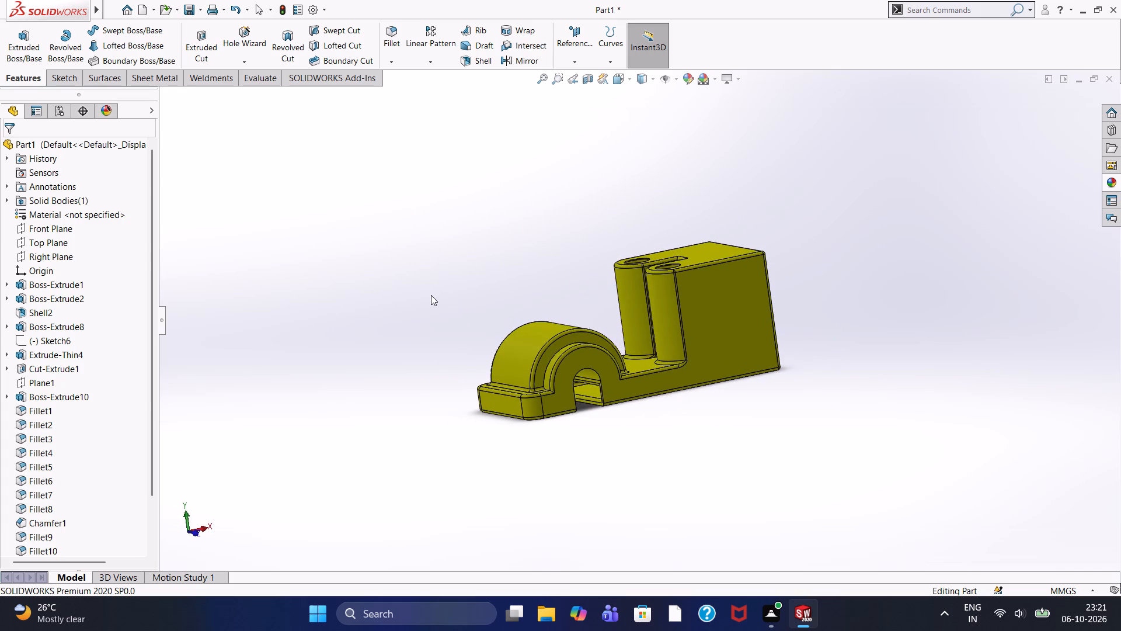
{"action": "scroll", "coordinate": [432, 296], "scroll_direction": "down", "scroll_amount": 1}
{"action": "scroll", "coordinate": [492, 312], "scroll_direction": "down", "scroll_amount": 1}
{"action": "scroll", "coordinate": [482, 296], "scroll_direction": "up", "scroll_amount": 2}
{"action": "middle_click_drag", "start_coordinate": [507, 341], "coordinate": [525, 340]}
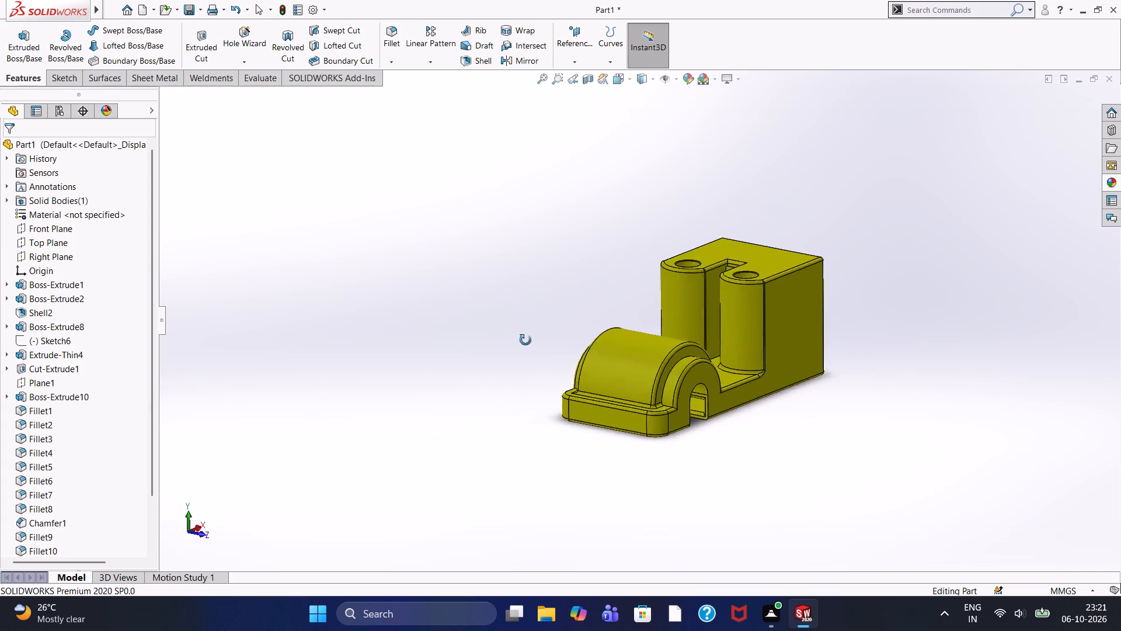
Fillet the long inner cavity edge seen through the arched opening with a 2 mm radius.
{"action": "middle_click_drag", "start_coordinate": [525, 340], "coordinate": [489, 309]}
{"action": "scroll", "coordinate": [629, 415], "scroll_direction": "down", "scroll_amount": 1}
{"action": "scroll", "coordinate": [651, 361], "scroll_direction": "down", "scroll_amount": 3}
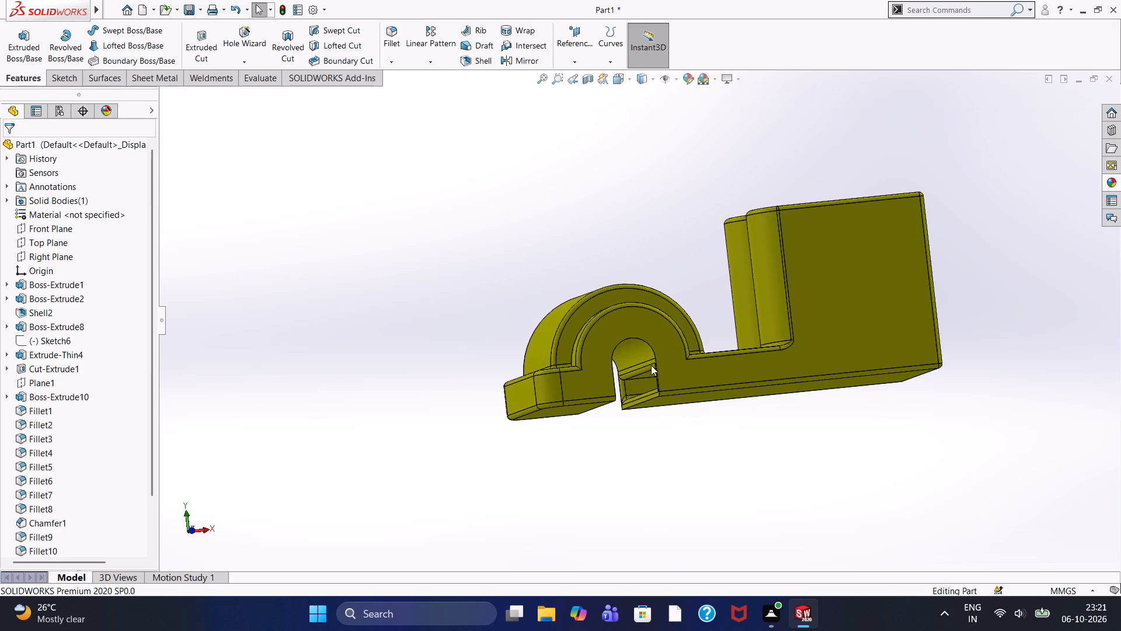
{"action": "scroll", "coordinate": [648, 368], "scroll_direction": "down", "scroll_amount": 7}
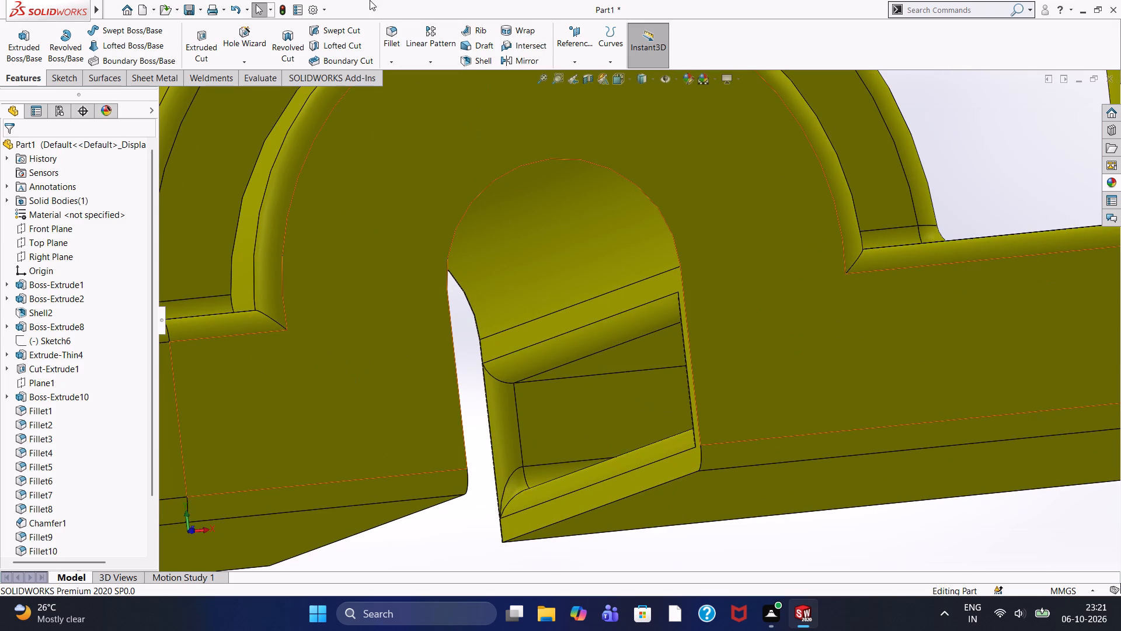
{"action": "left_click", "coordinate": [390, 35]}
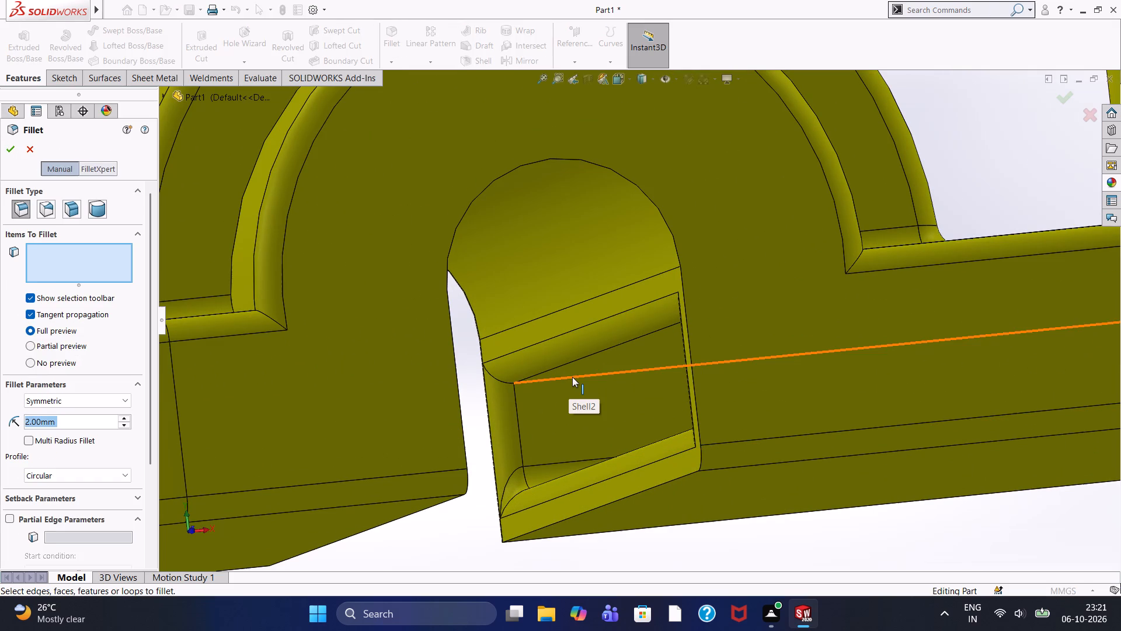
{"action": "left_click", "coordinate": [572, 377]}
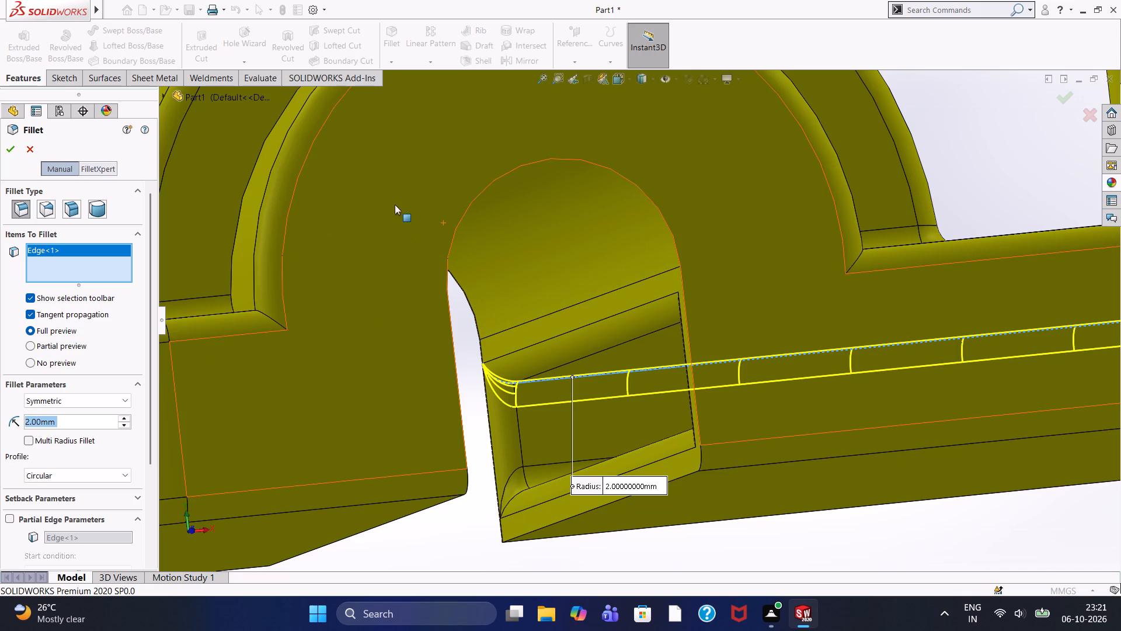
{"action": "left_click", "coordinate": [15, 148]}
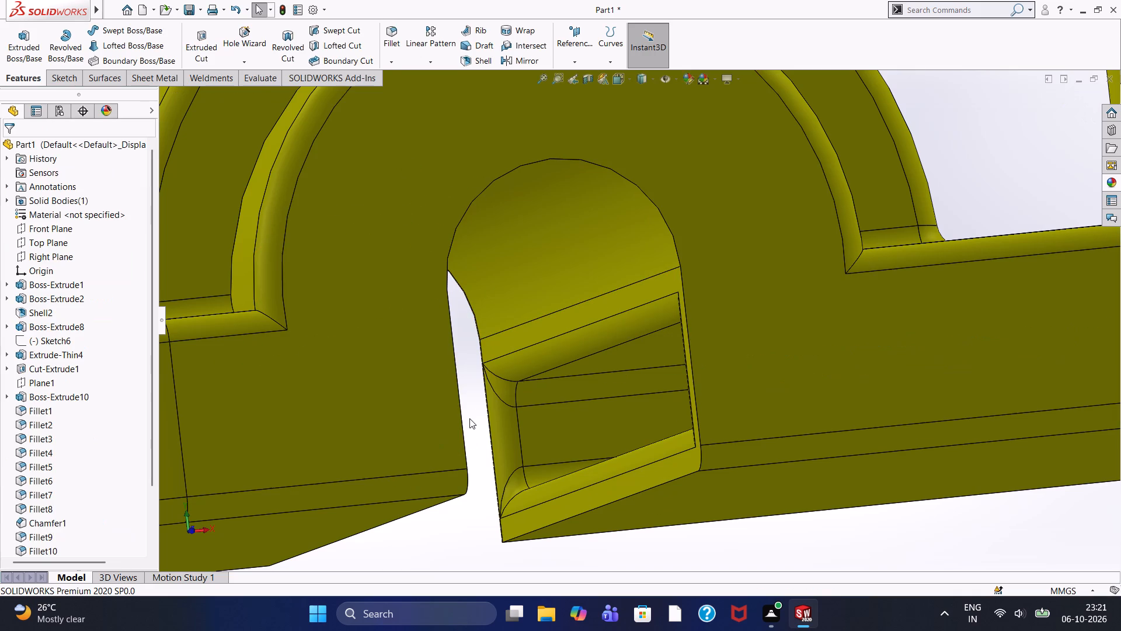
Fillet two more sharp inner cavity edges seen through the arched opening, using a 2 mm radius.
{"action": "middle_click_drag", "start_coordinate": [476, 374], "coordinate": [698, 482]}
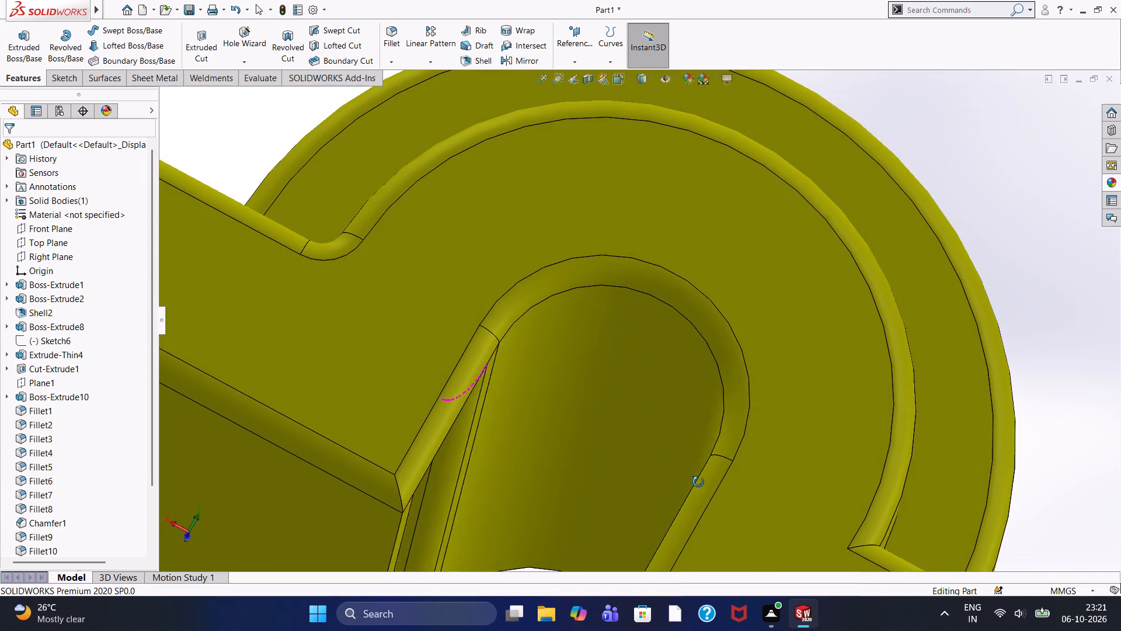
{"action": "middle_click_drag", "start_coordinate": [698, 482], "coordinate": [719, 539]}
{"action": "scroll", "coordinate": [579, 501], "scroll_direction": "down", "scroll_amount": 3}
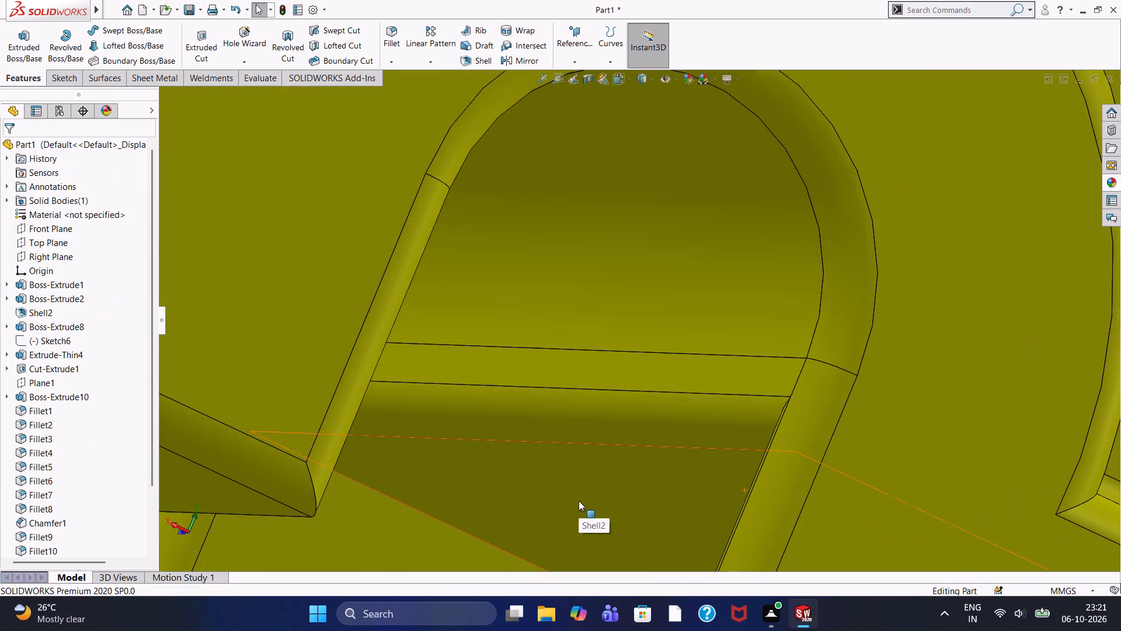
{"action": "scroll", "coordinate": [576, 502], "scroll_direction": "up", "scroll_amount": 2}
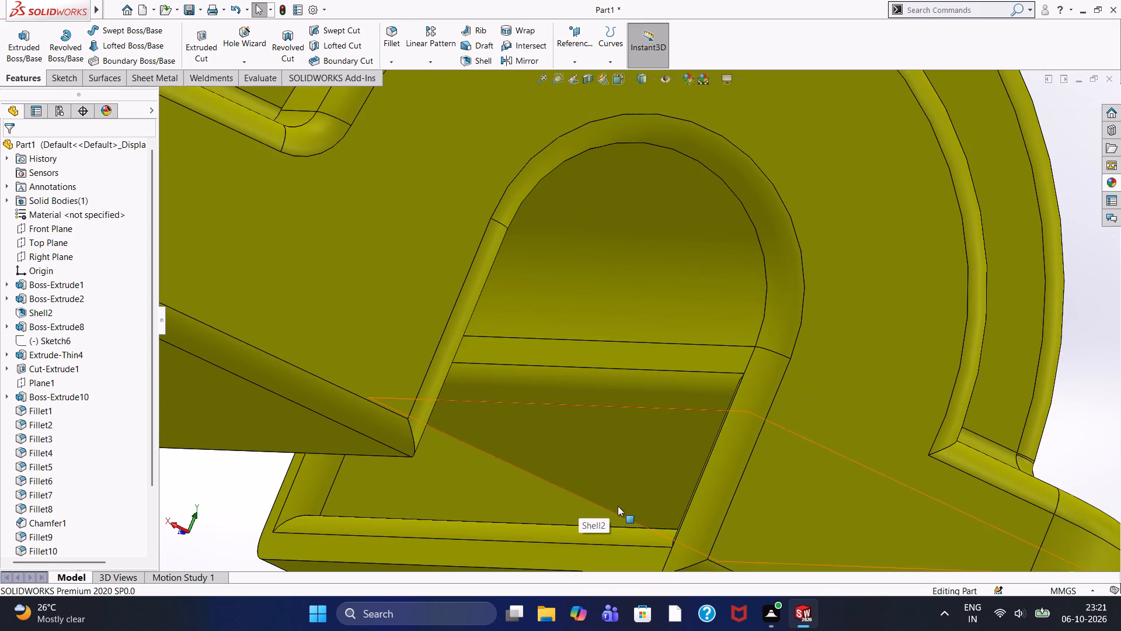
{"action": "scroll", "coordinate": [544, 470], "scroll_direction": "down", "scroll_amount": 3}
{"action": "scroll", "coordinate": [544, 470], "scroll_direction": "up", "scroll_amount": 1}
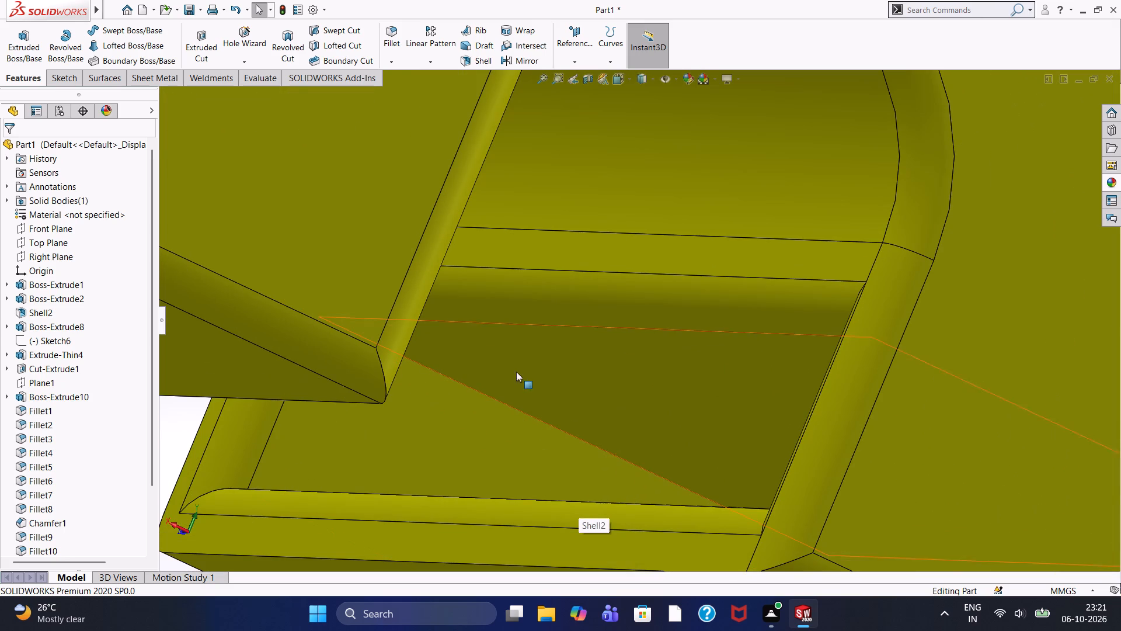
{"action": "left_click", "coordinate": [388, 37]}
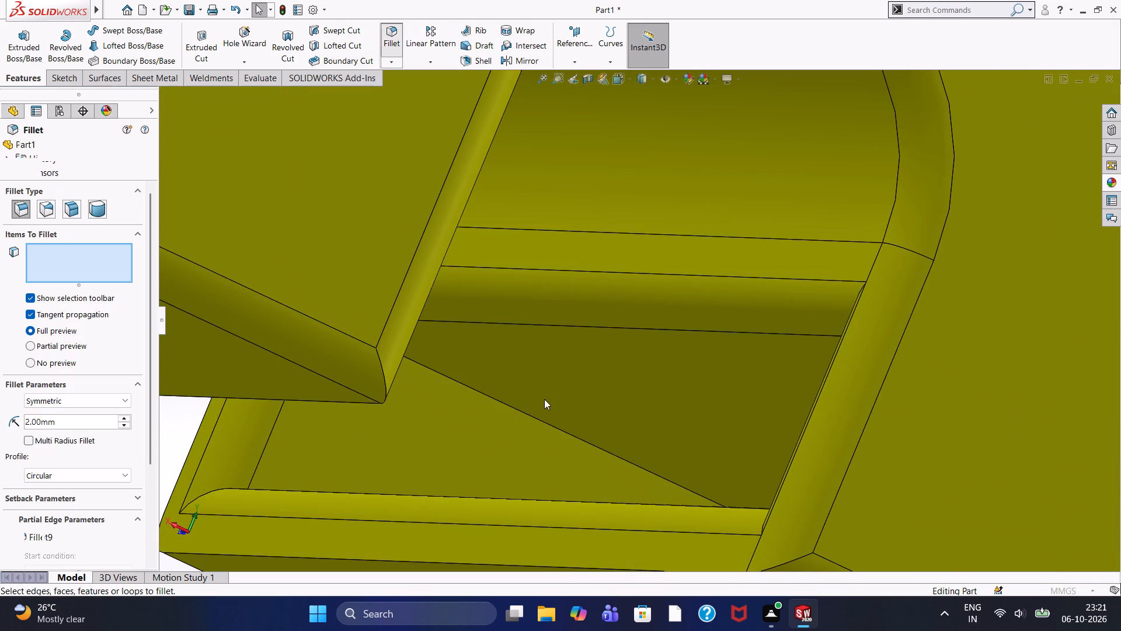
{"action": "left_click", "coordinate": [534, 417]}
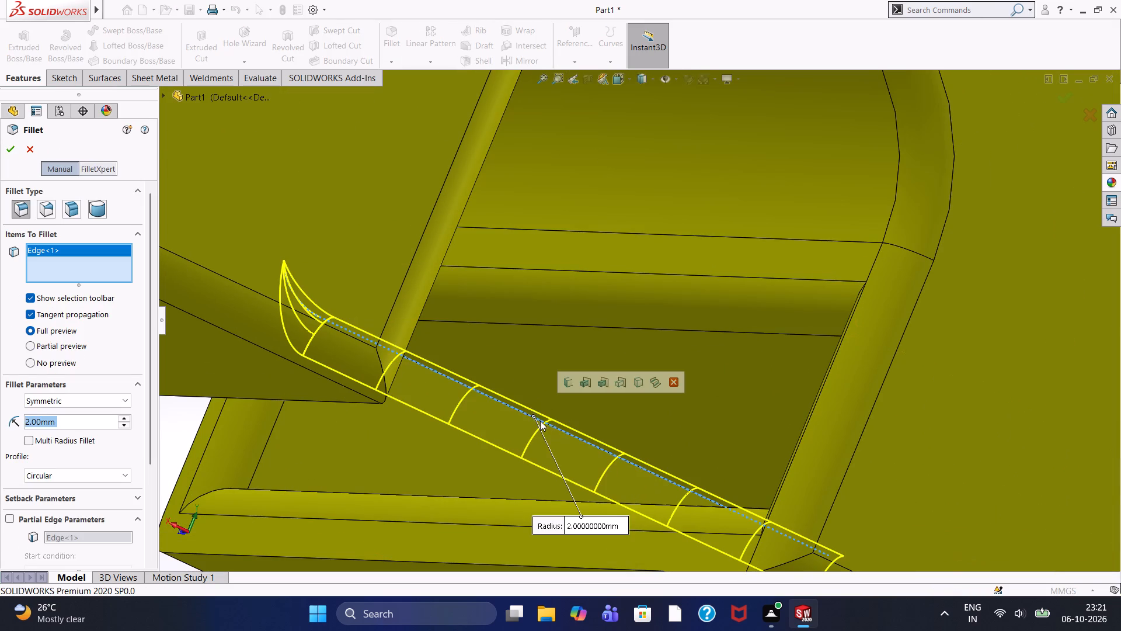
{"action": "middle_click_drag", "start_coordinate": [551, 412], "coordinate": [671, 535]}
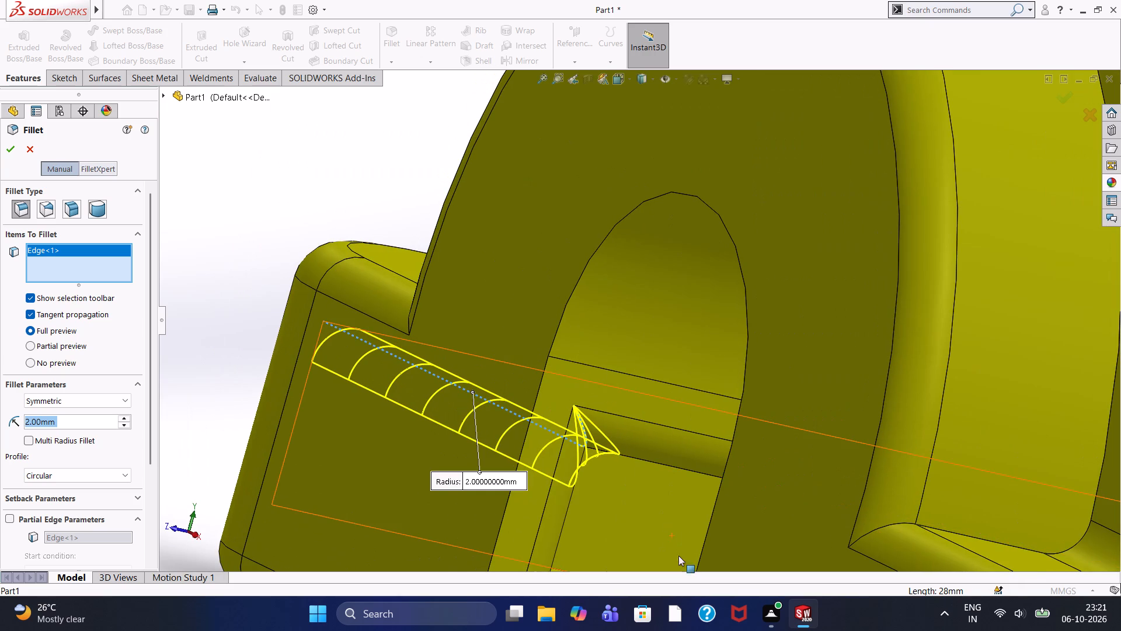
{"action": "scroll", "coordinate": [699, 605], "scroll_direction": "up", "scroll_amount": 4}
{"action": "scroll", "coordinate": [651, 536], "scroll_direction": "up", "scroll_amount": 3}
{"action": "scroll", "coordinate": [642, 477], "scroll_direction": "down", "scroll_amount": 5}
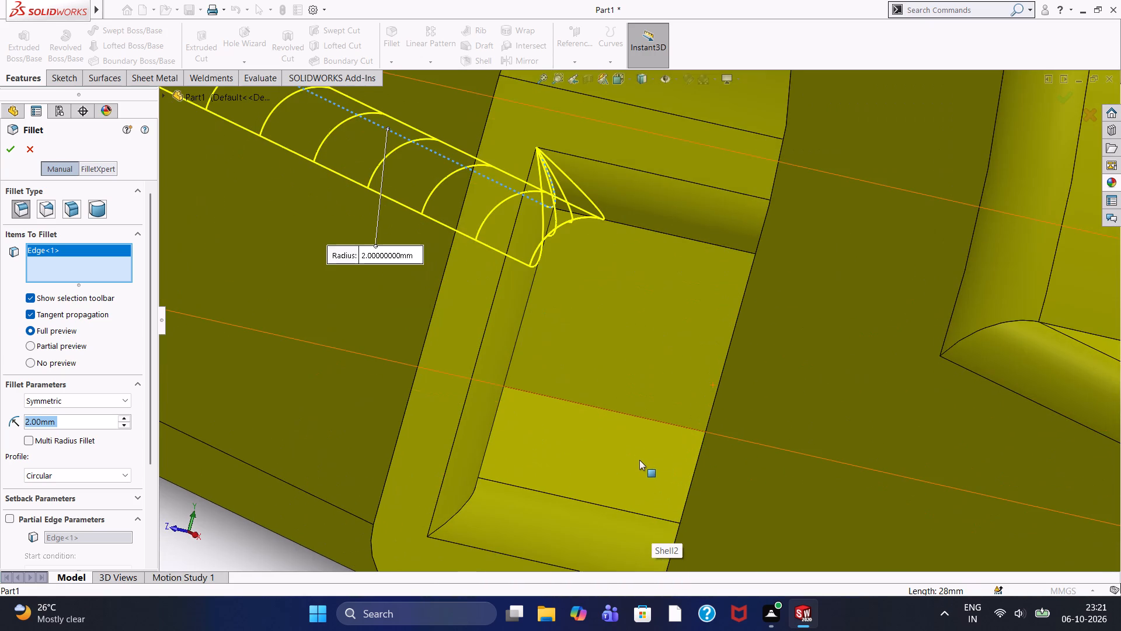
{"action": "middle_click_drag", "start_coordinate": [642, 454], "coordinate": [681, 431]}
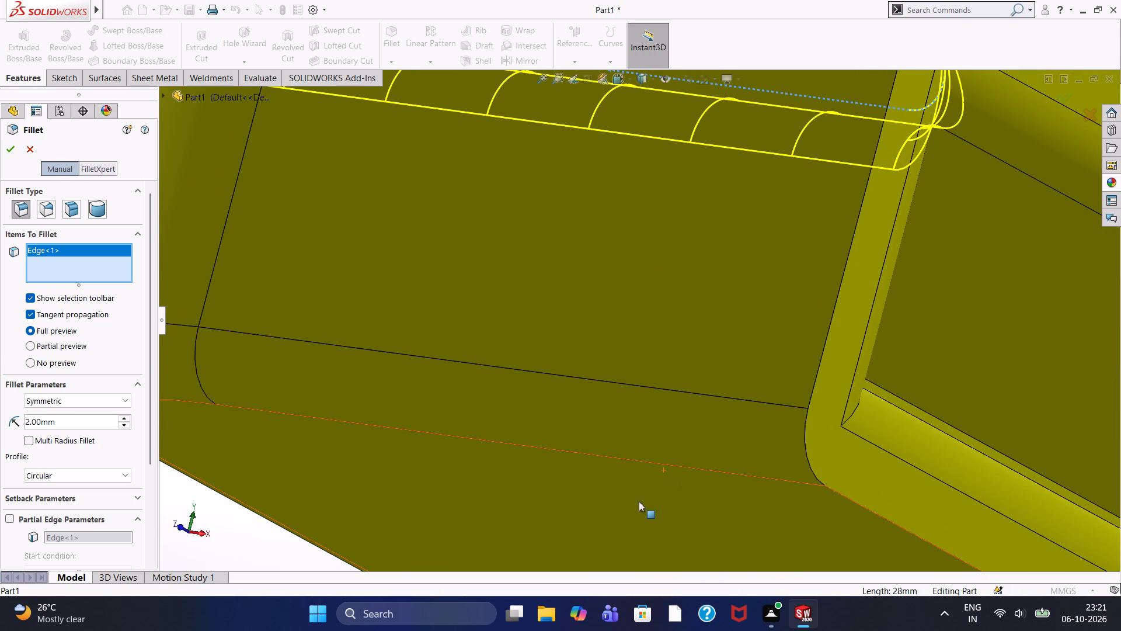
{"action": "middle_click_drag", "start_coordinate": [1001, 306], "coordinate": [1000, 319]}
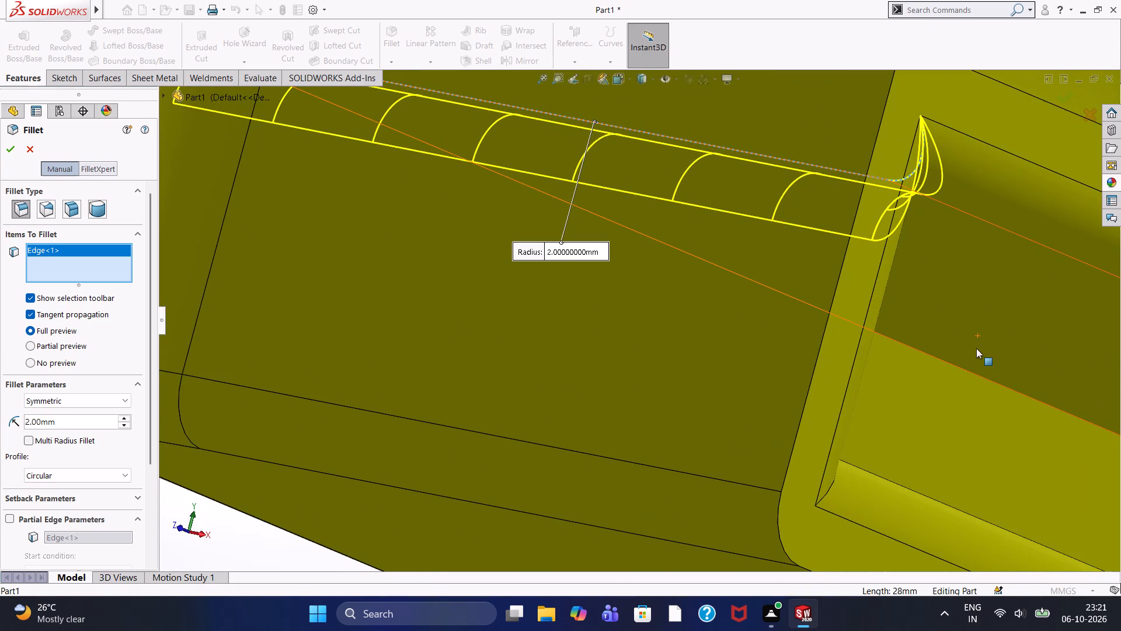
{"action": "left_click", "coordinate": [983, 379]}
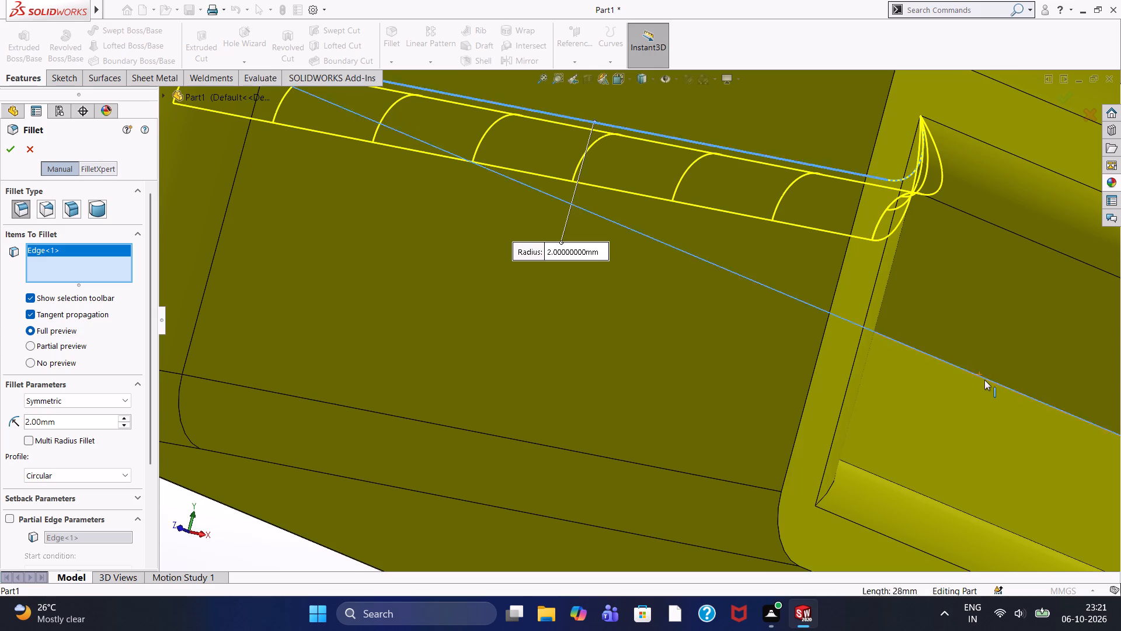
{"action": "left_click", "coordinate": [9, 148]}
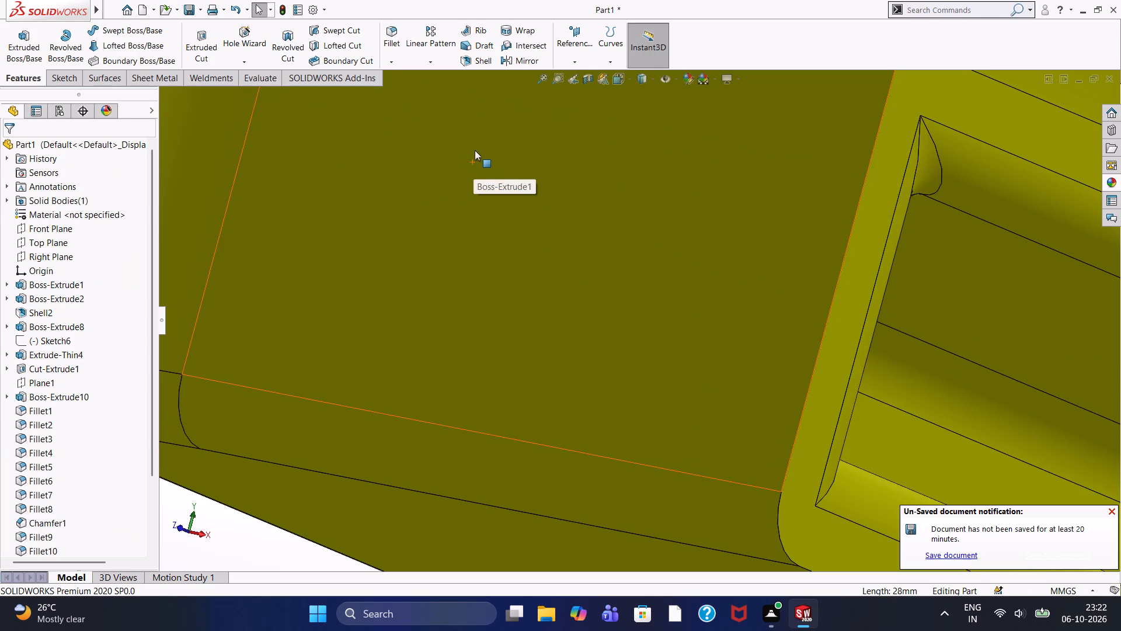
Review the housing from the tall block's end and set the isometric view of the whole part.
{"action": "scroll", "coordinate": [1005, 272], "scroll_direction": "up", "scroll_amount": 3}
{"action": "scroll", "coordinate": [1052, 344], "scroll_direction": "up", "scroll_amount": 2}
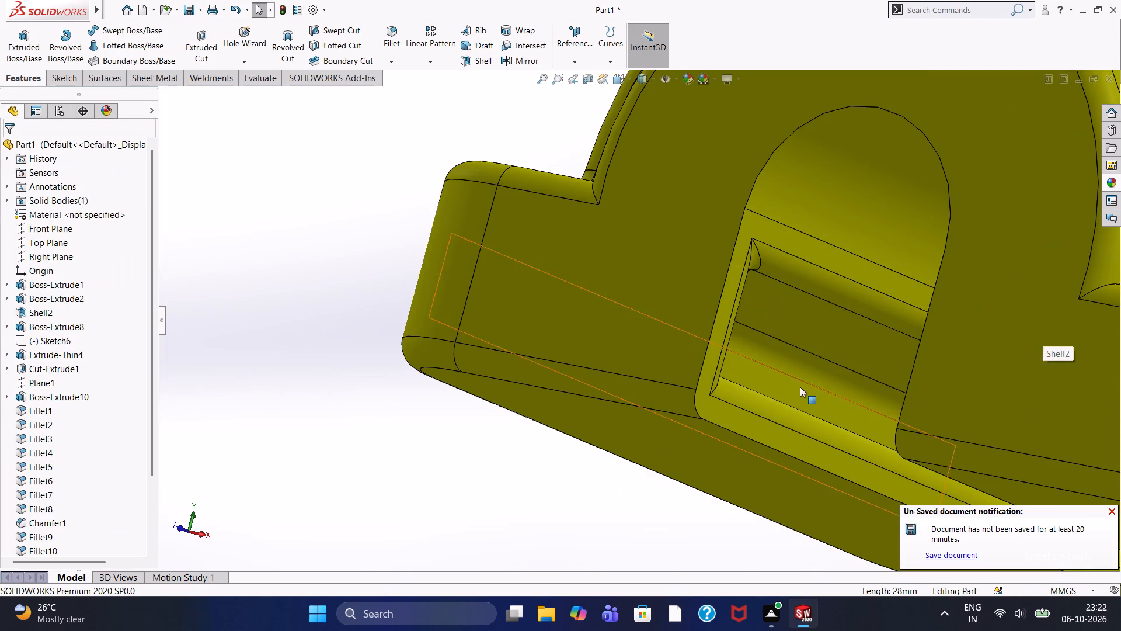
{"action": "middle_click_drag", "start_coordinate": [800, 387], "coordinate": [755, 431]}
{"action": "scroll", "coordinate": [794, 404], "scroll_direction": "up", "scroll_amount": 9}
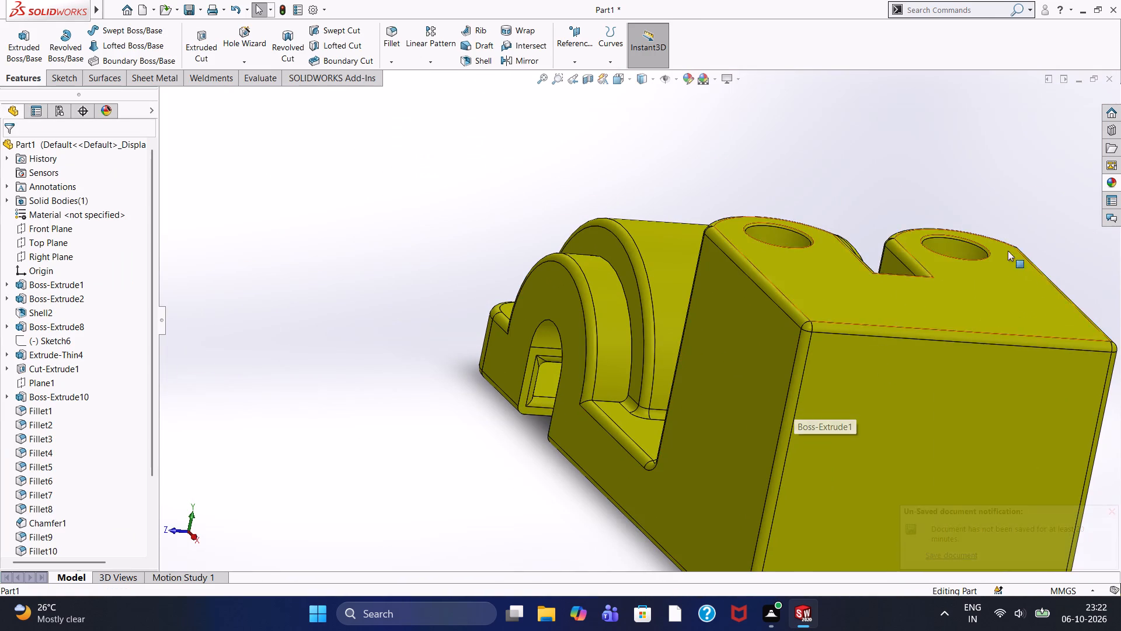
{"action": "scroll", "coordinate": [924, 363], "scroll_direction": "up", "scroll_amount": 5}
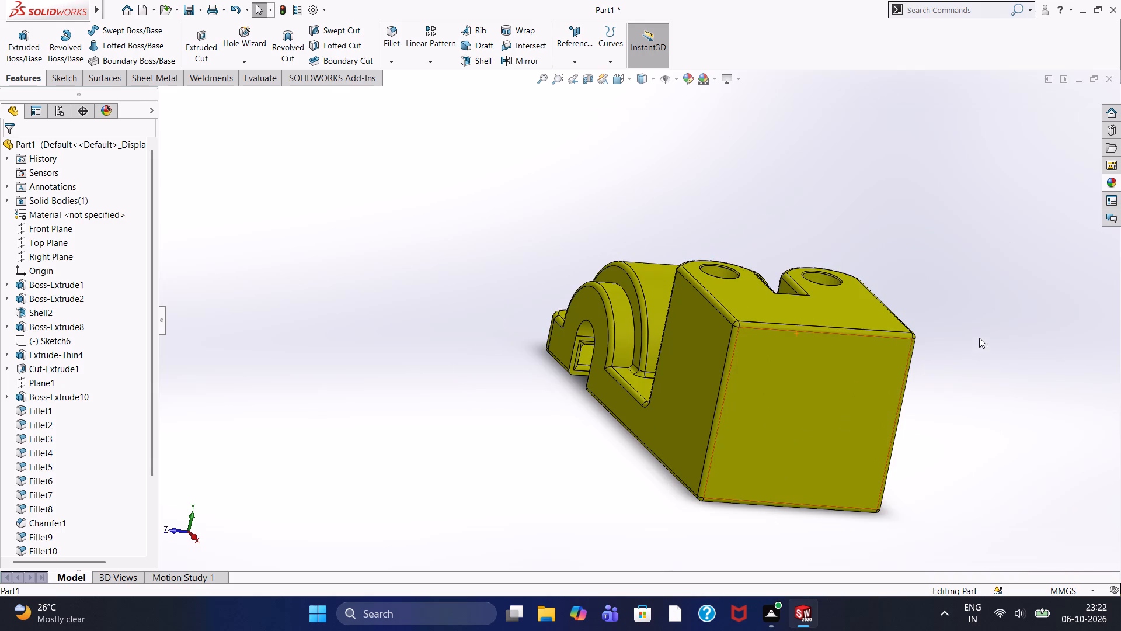
{"action": "key", "text": "ctrl+7"}
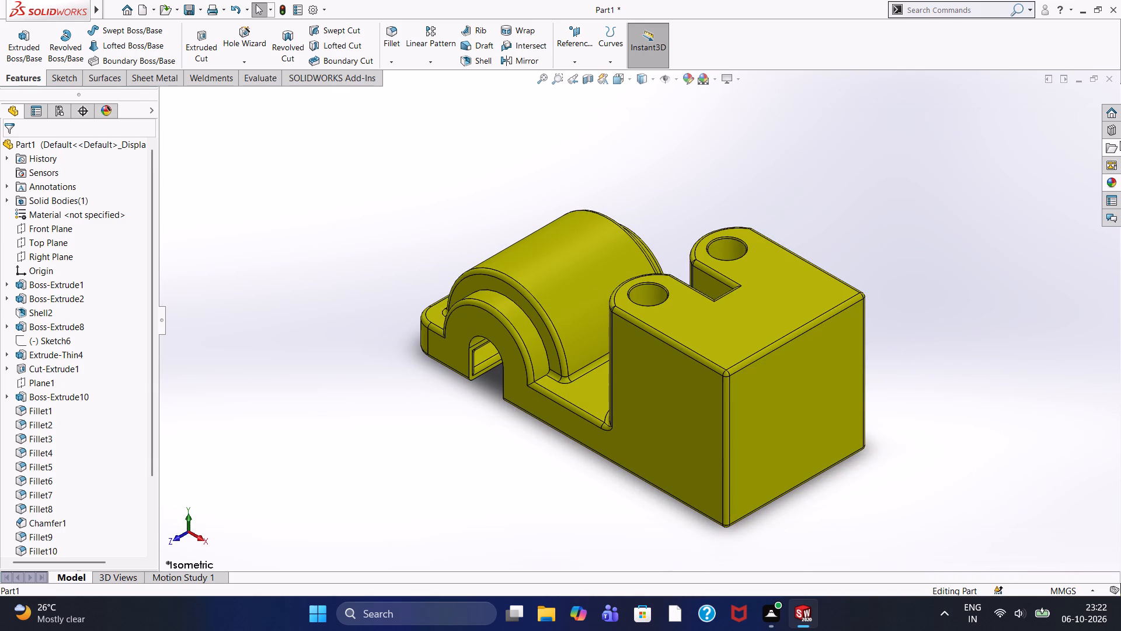
Save the part on the Desktop as a SOLIDWORKS Part file named Shaft Support.
{"action": "key", "text": "ctrl+s"}
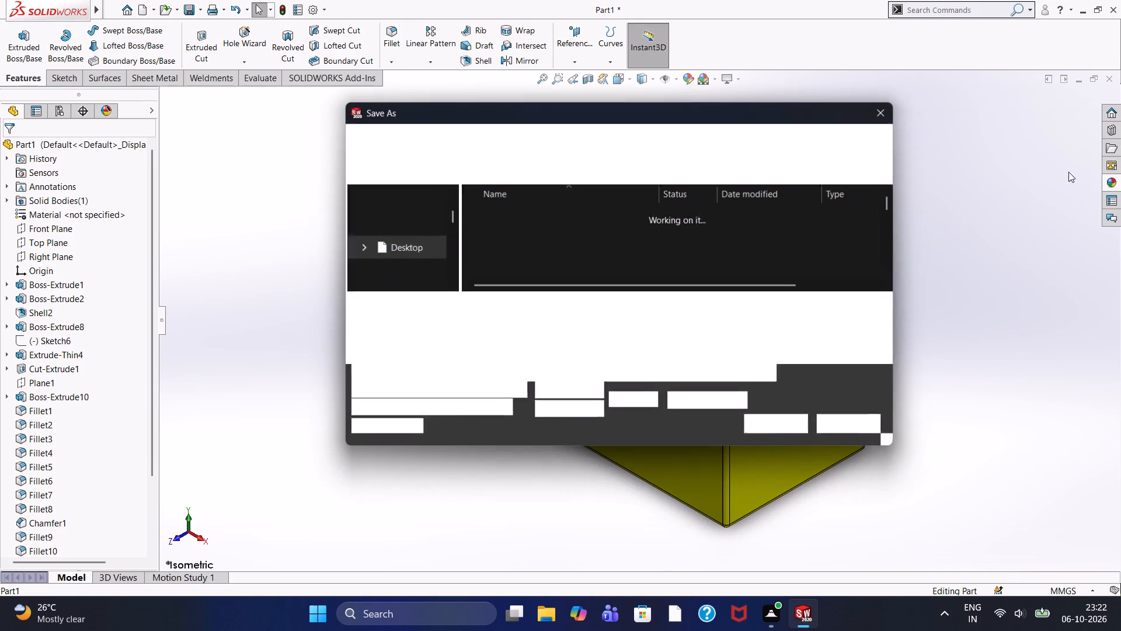
{"action": "left_click_drag", "start_coordinate": [459, 304], "coordinate": [370, 302]}
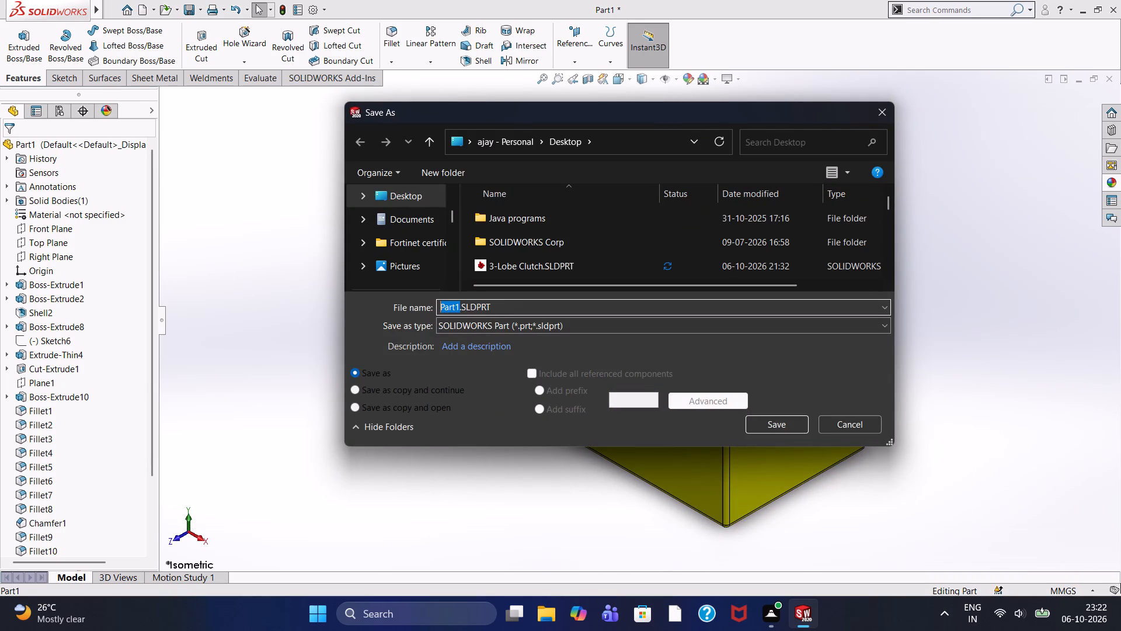
{"action": "left_click_drag", "start_coordinate": [370, 302], "coordinate": [338, 299]}
{"action": "key", "text": "BackSpace"}
{"action": "key", "text": "ctrl+v"}
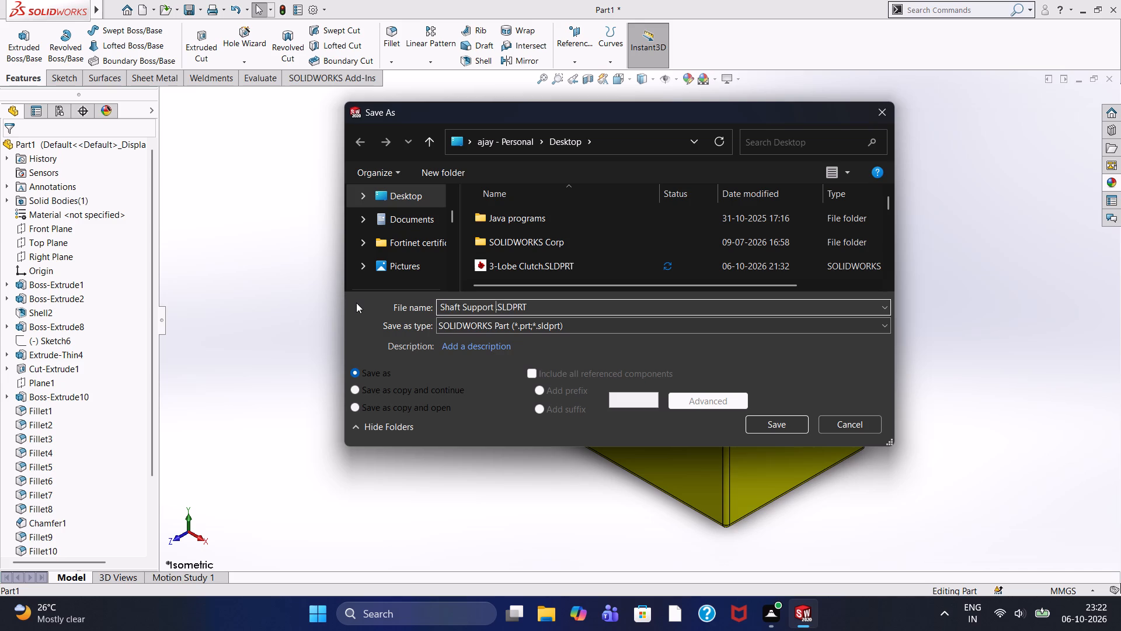
{"action": "left_click", "coordinate": [786, 421]}
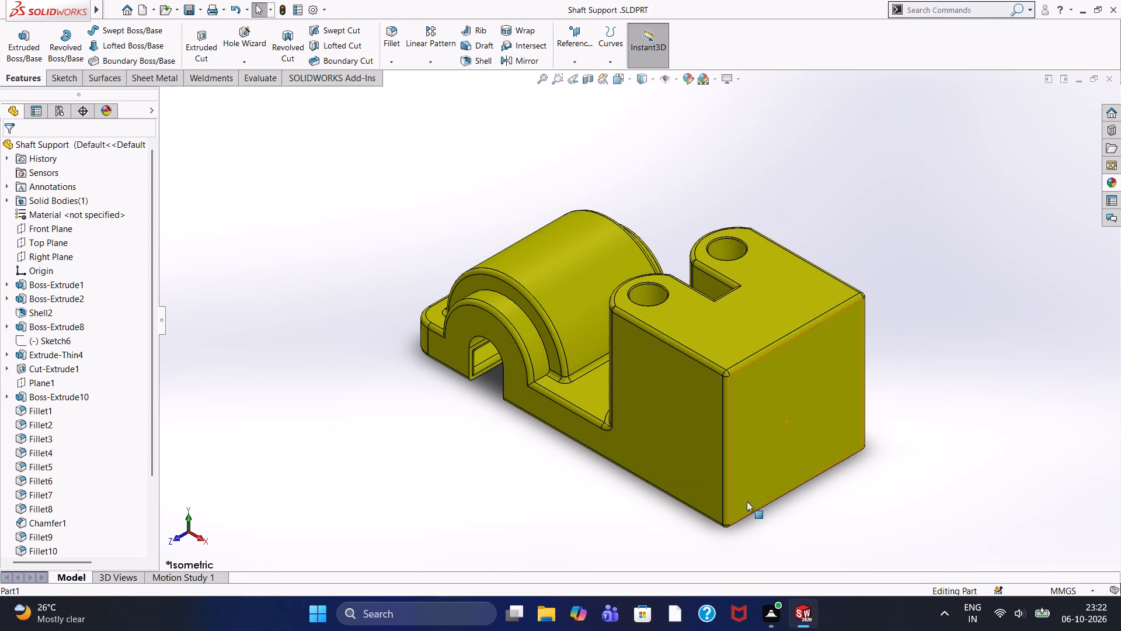